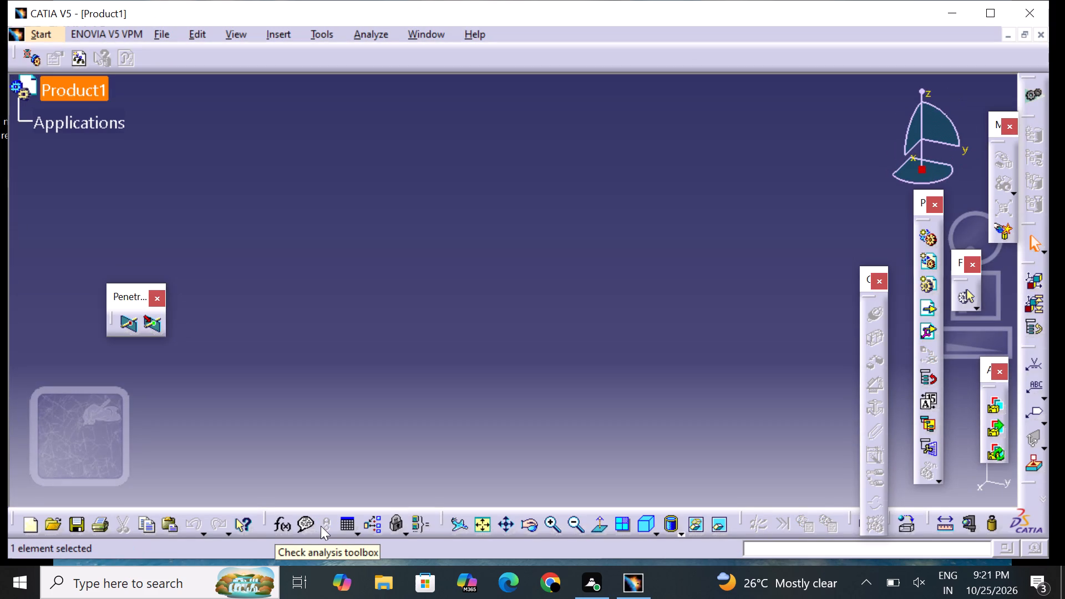
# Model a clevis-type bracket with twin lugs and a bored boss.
# Switch to the Part Design workbench to add a new part under Product1.
pyautogui.scroll(-1, 321, 526)
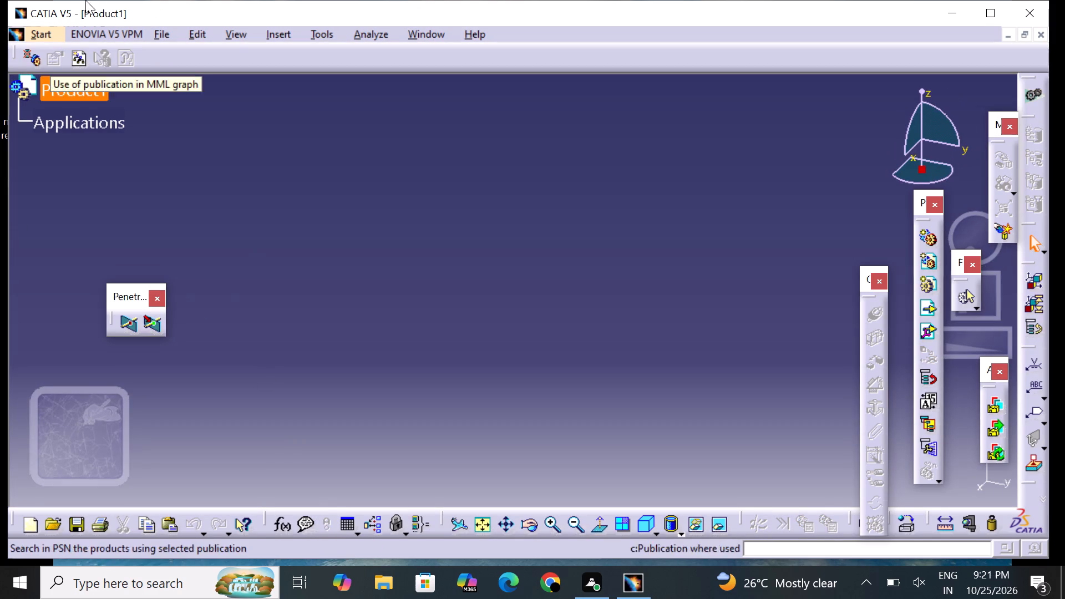
pyautogui.click(35, 34)
pyautogui.click(73, 79)
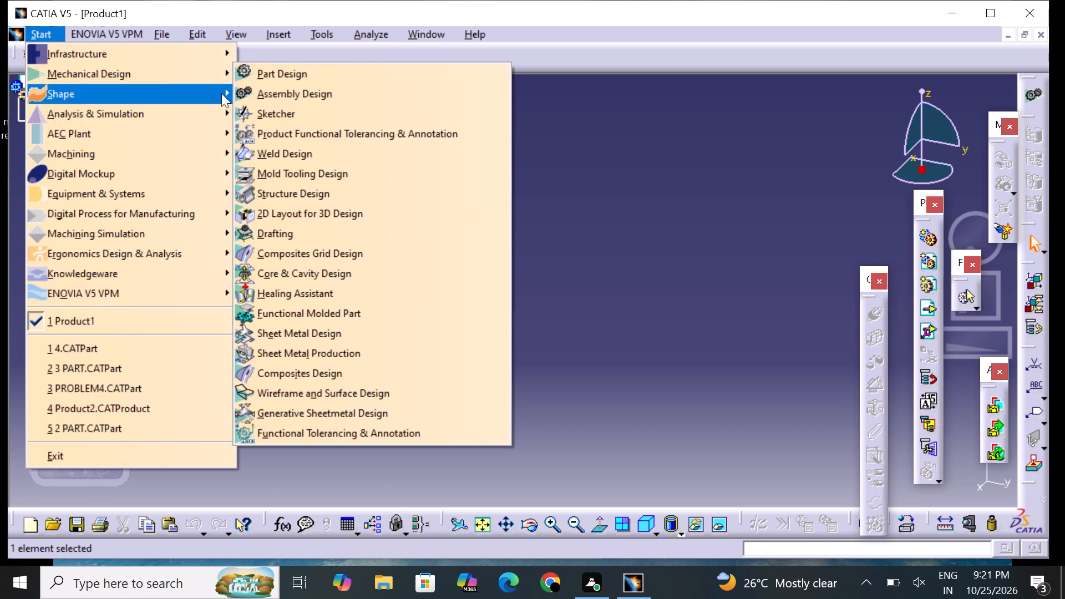
pyautogui.click(322, 78)
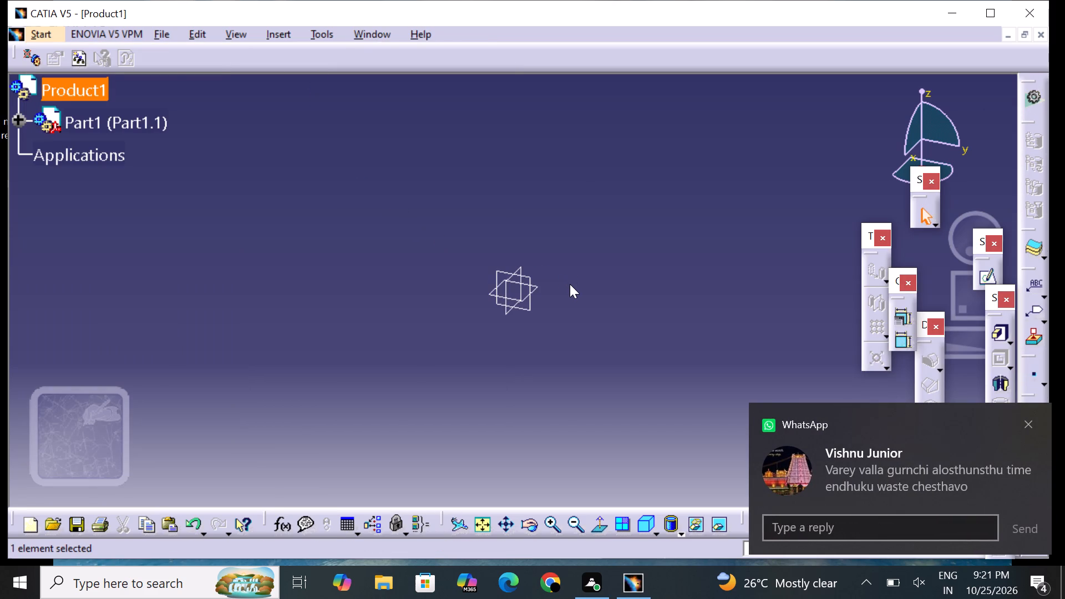
# Open a new sketch on the horizontal xy plane of the new part.
pyautogui.click(537, 288)
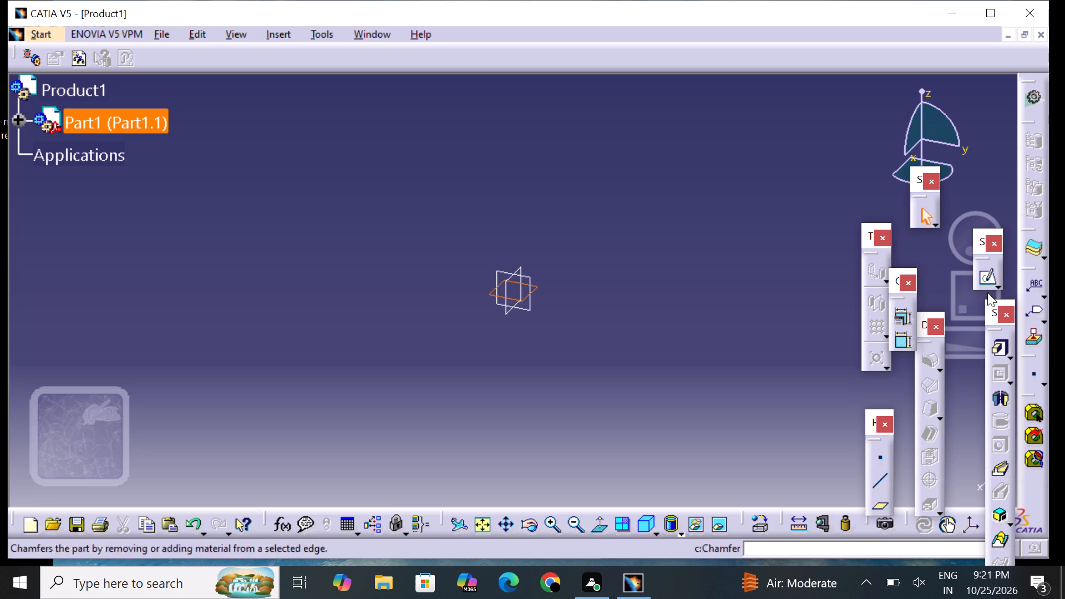
pyautogui.click(987, 283)
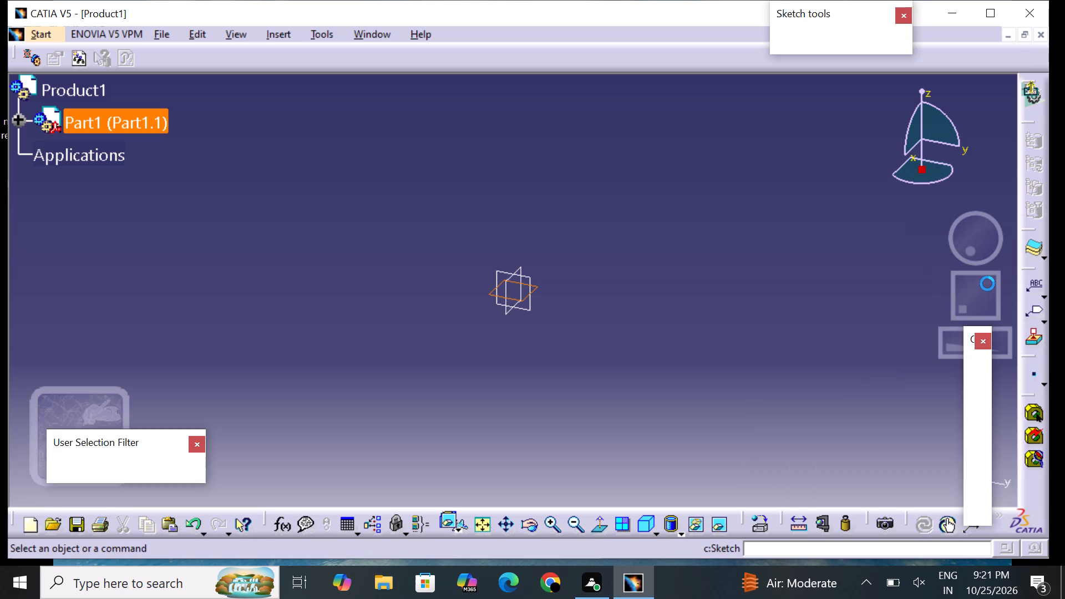
pyautogui.moveTo(727, 343); pyautogui.dragTo(727, 381, button='middle')
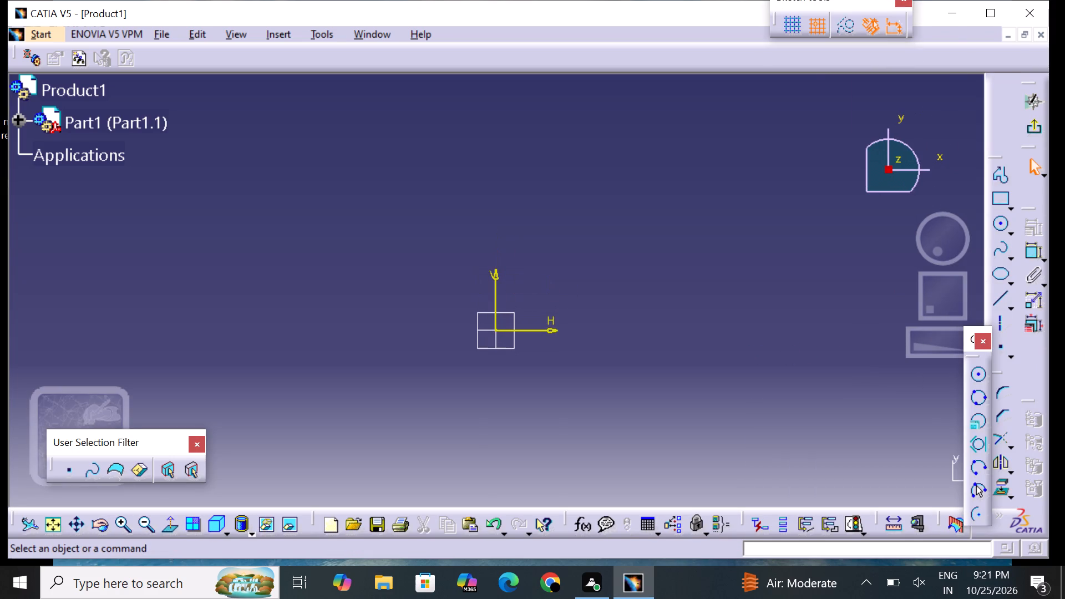
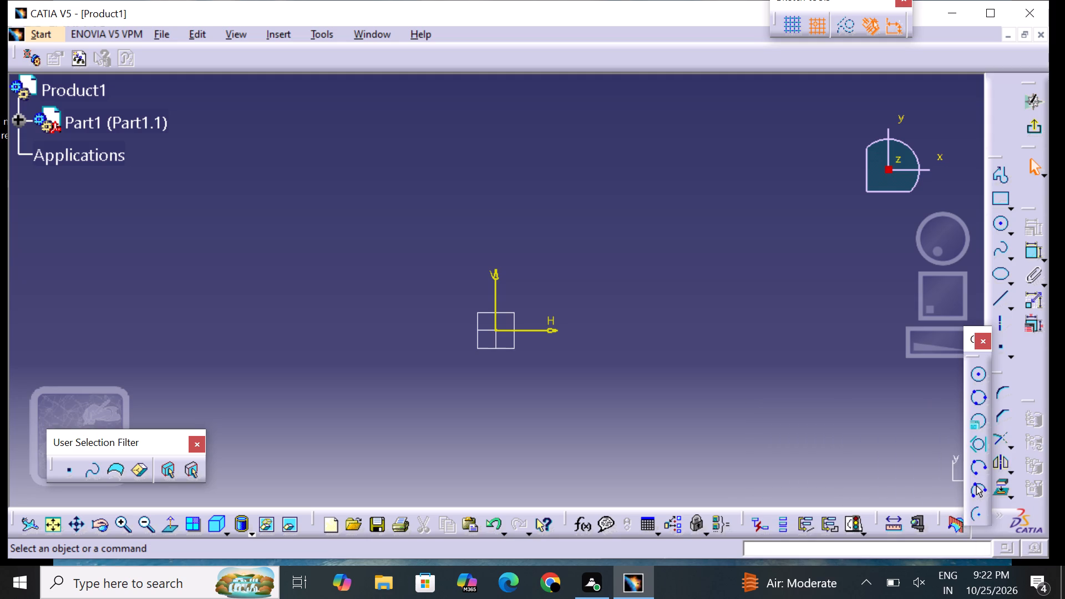
# Sketch a centered rectangle on the origin, about 220 mm wide and 100 mm high.
pyautogui.click(1008, 206)
pyautogui.click(1017, 221)
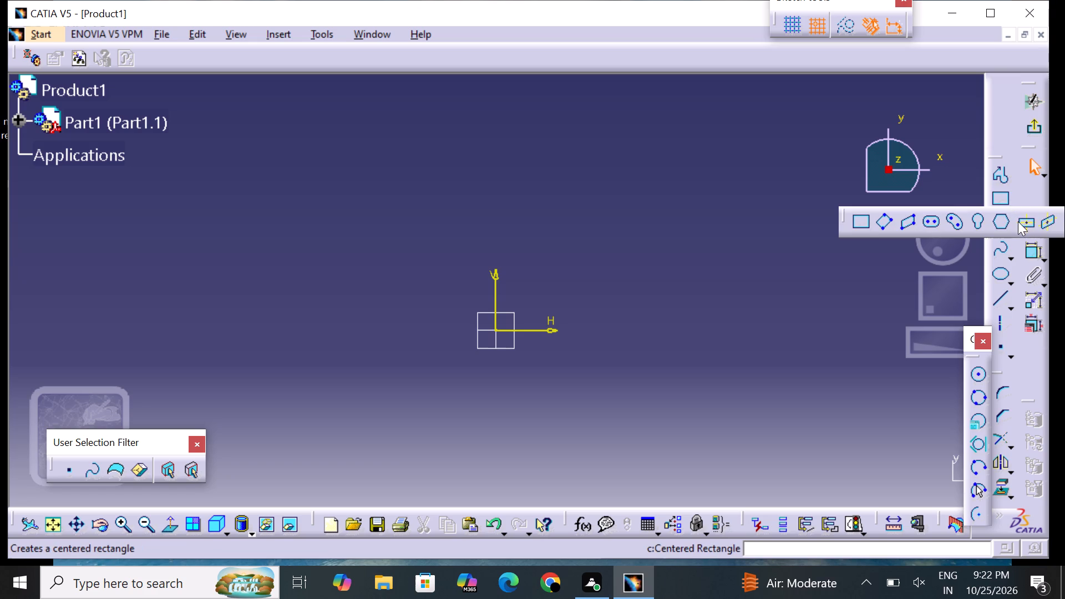
pyautogui.moveTo(494, 336); pyautogui.dragTo(497, 333)
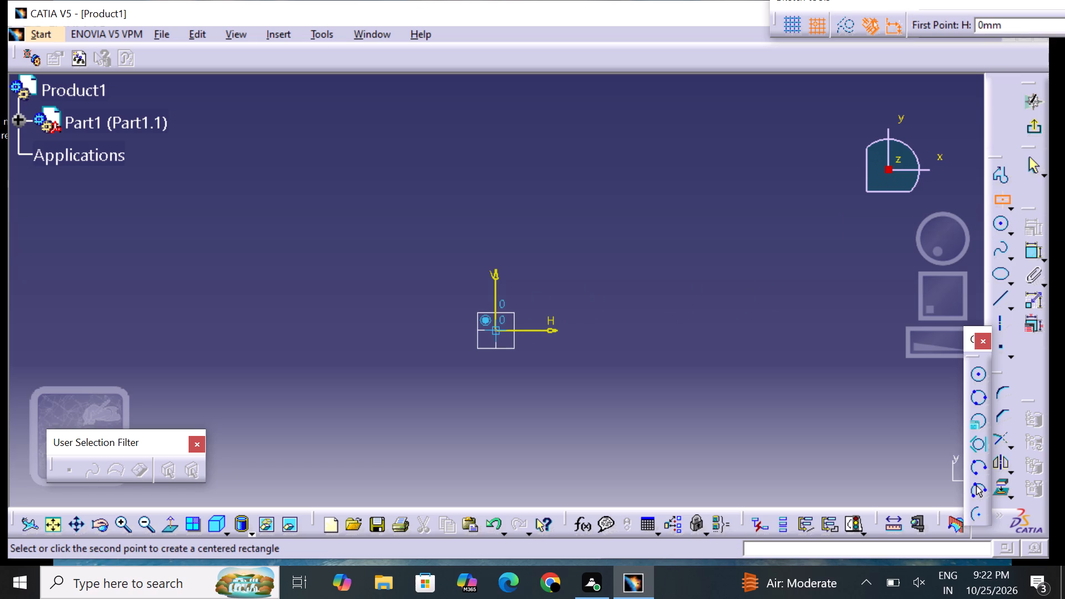
pyautogui.moveTo(497, 333); pyautogui.dragTo(510, 298)
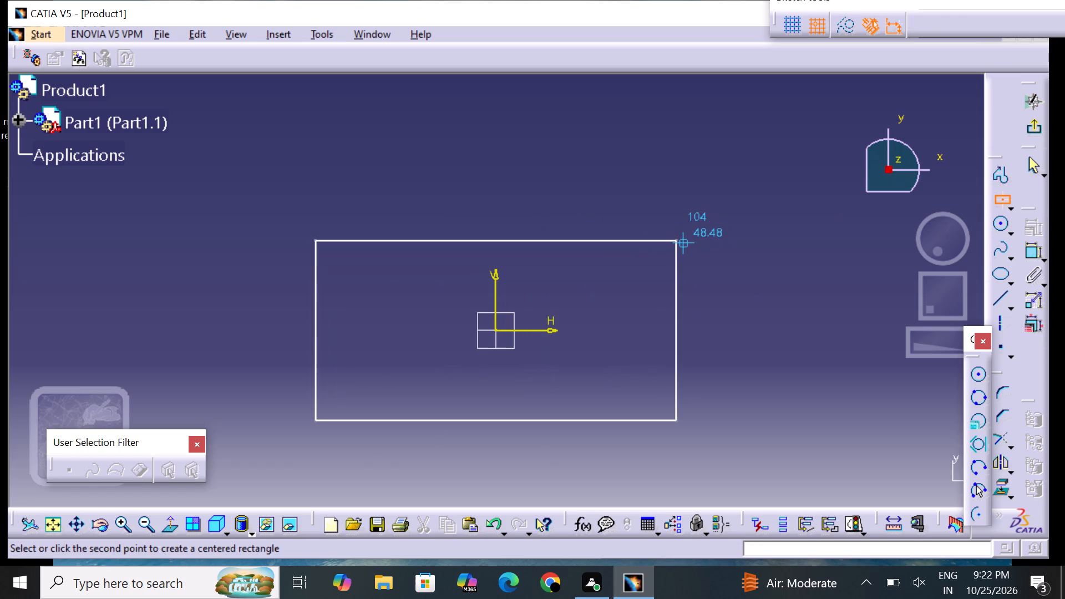
pyautogui.click(687, 242)
pyautogui.click(720, 276)
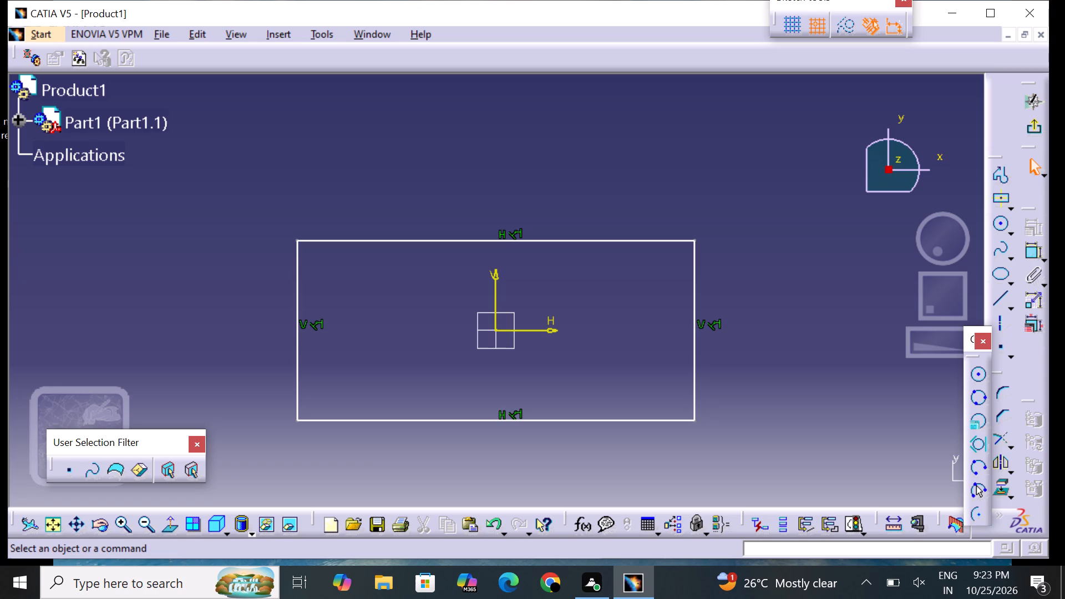
# Dimension the rectangle's vertical side and set its height to 56 mm.
pyautogui.click(1038, 250)
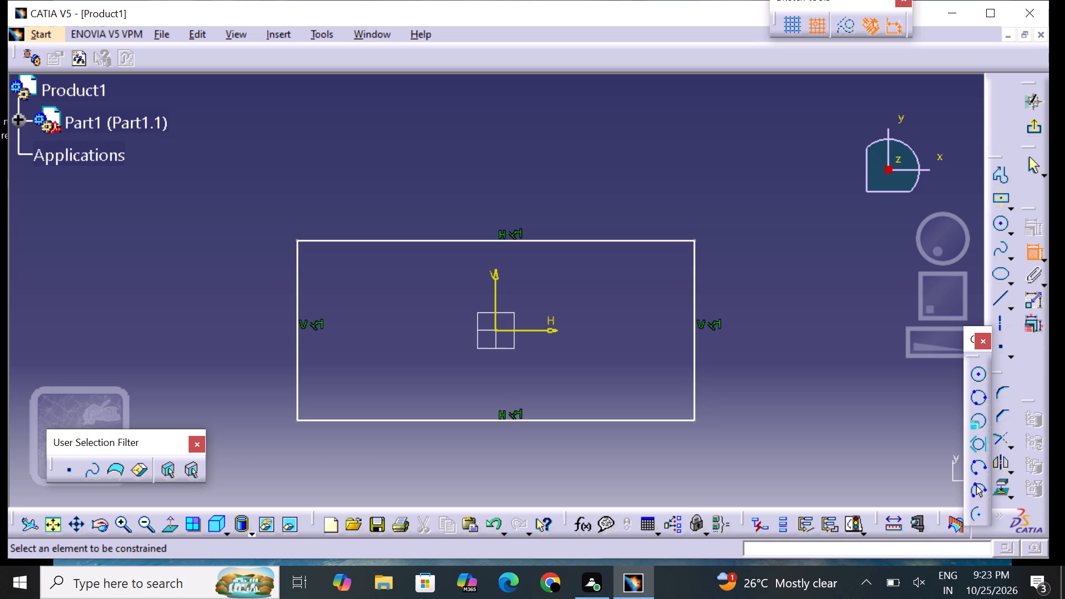
pyautogui.click(696, 359)
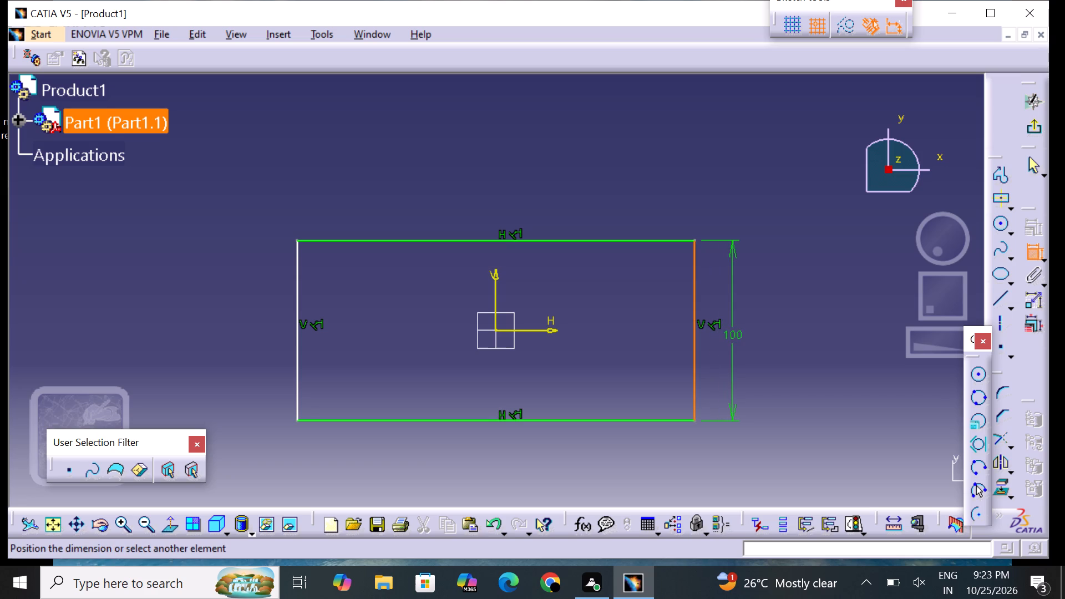
pyautogui.click(734, 340)
pyautogui.doubleClick(737, 333)
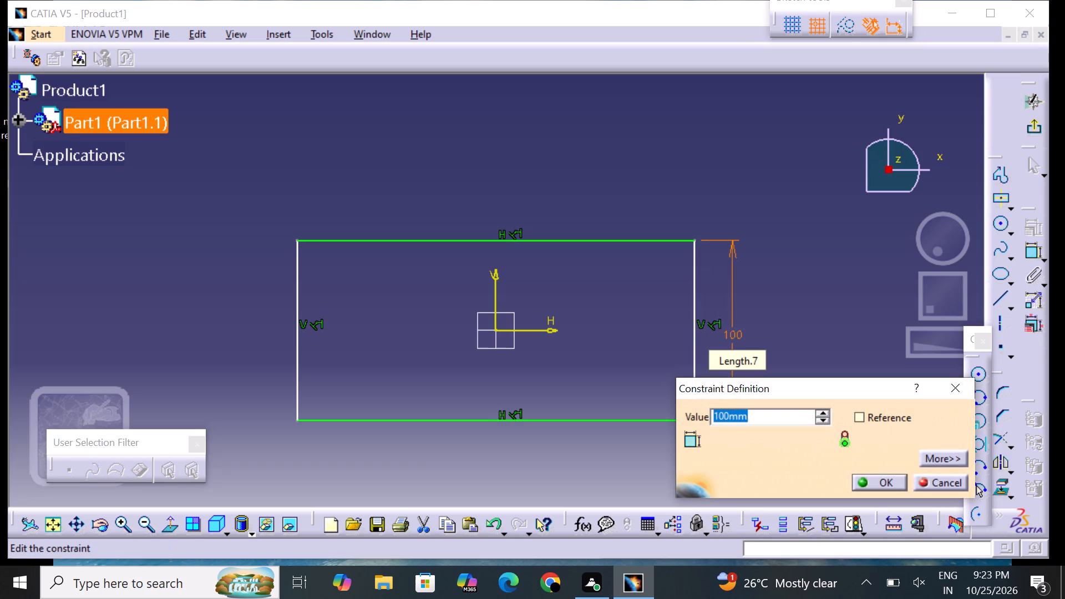
pyautogui.press('BackSpace')
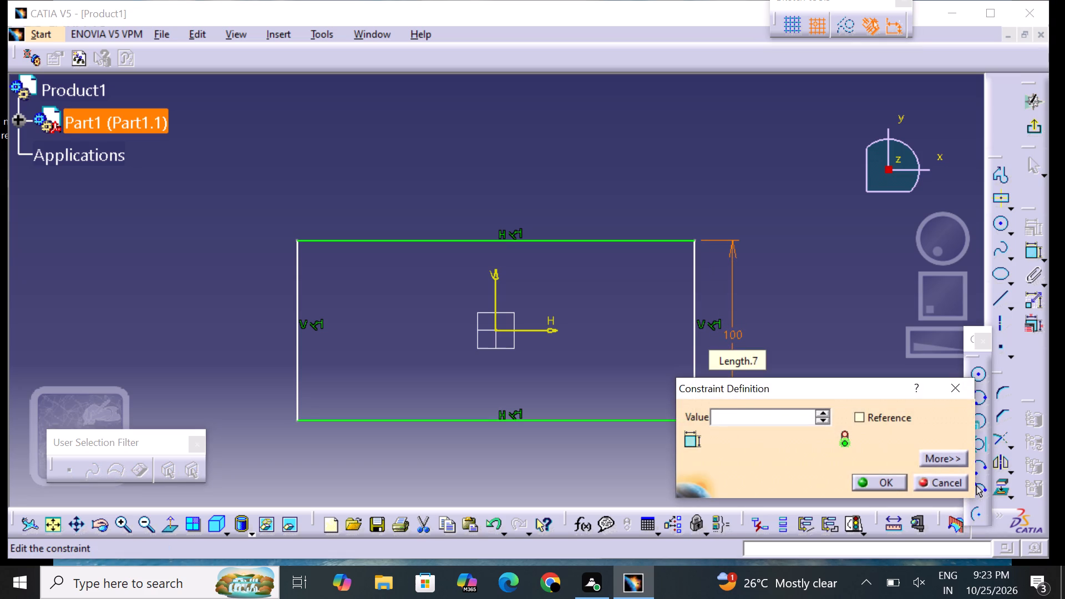
pyautogui.write('56')
pyautogui.press('Return')
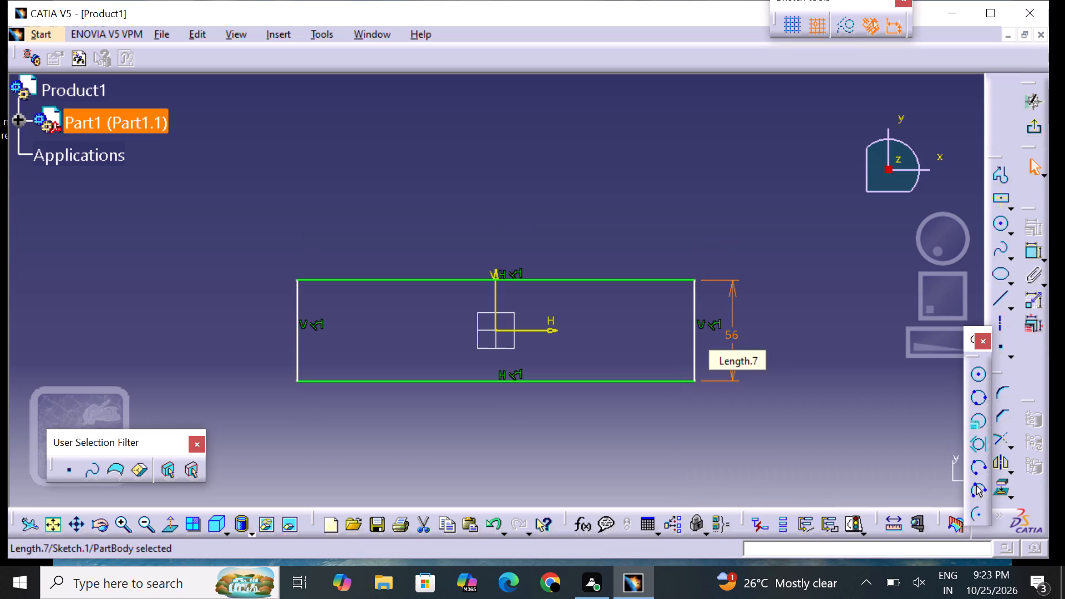
pyautogui.click(759, 342)
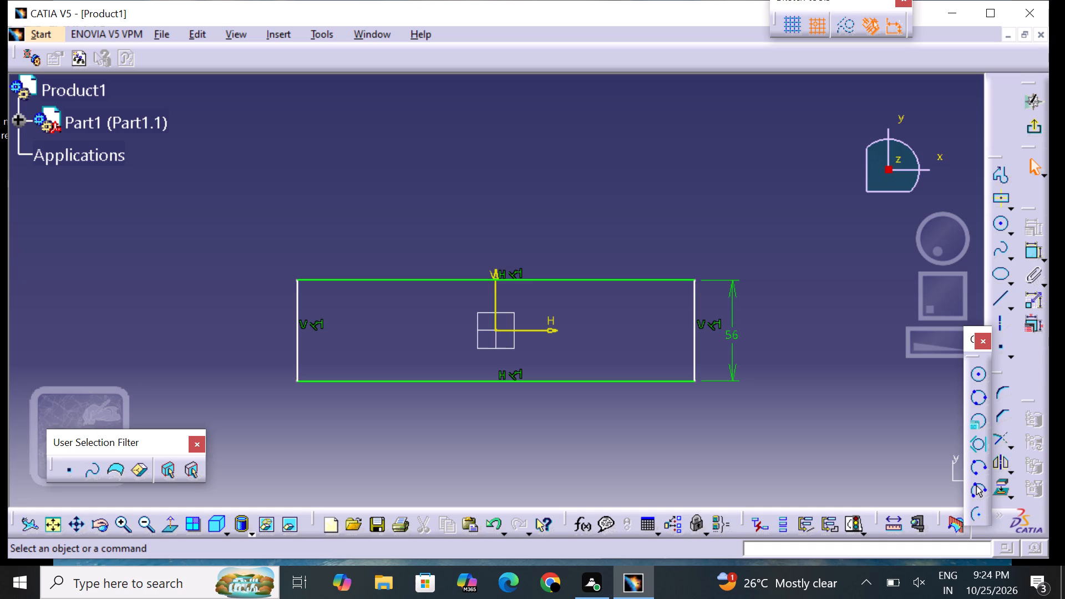
# Dimension the rectangle's bottom edge and set its width to 165 mm.
pyautogui.click(1029, 248)
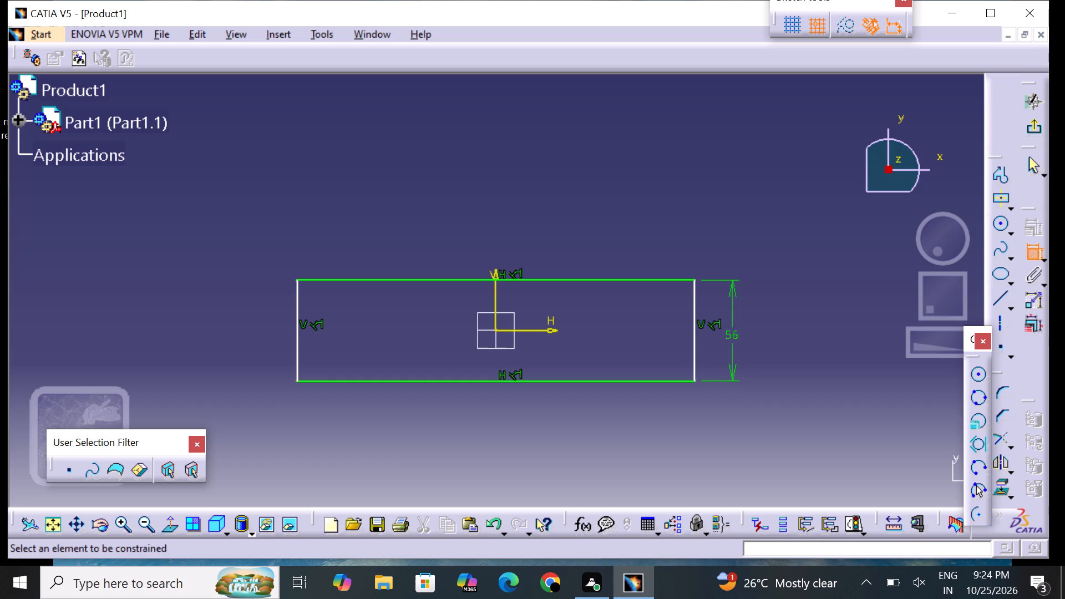
pyautogui.click(531, 380)
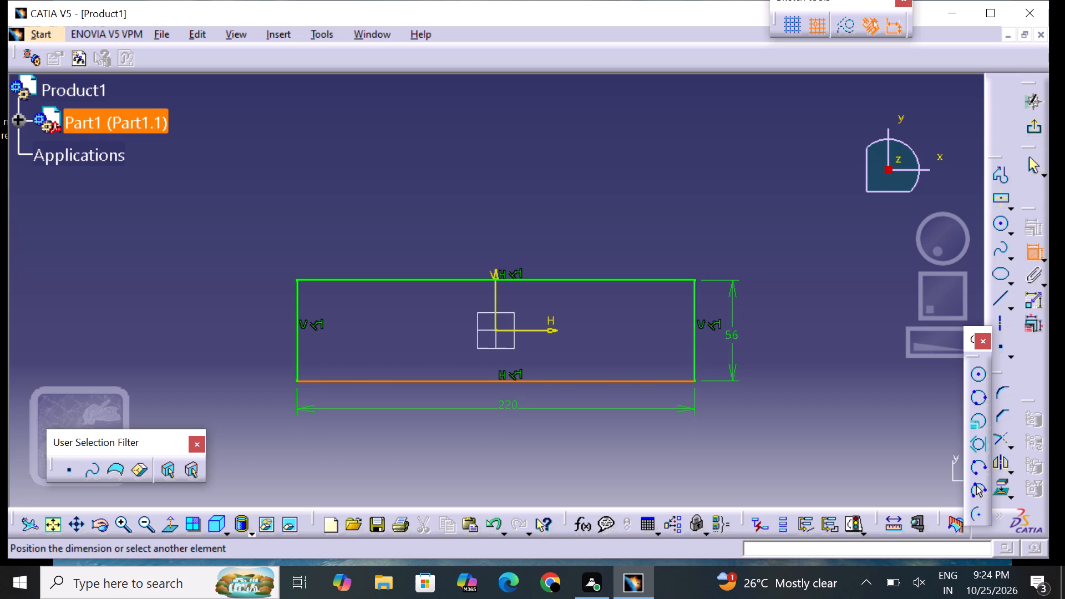
pyautogui.click(505, 417)
pyautogui.doubleClick(508, 409)
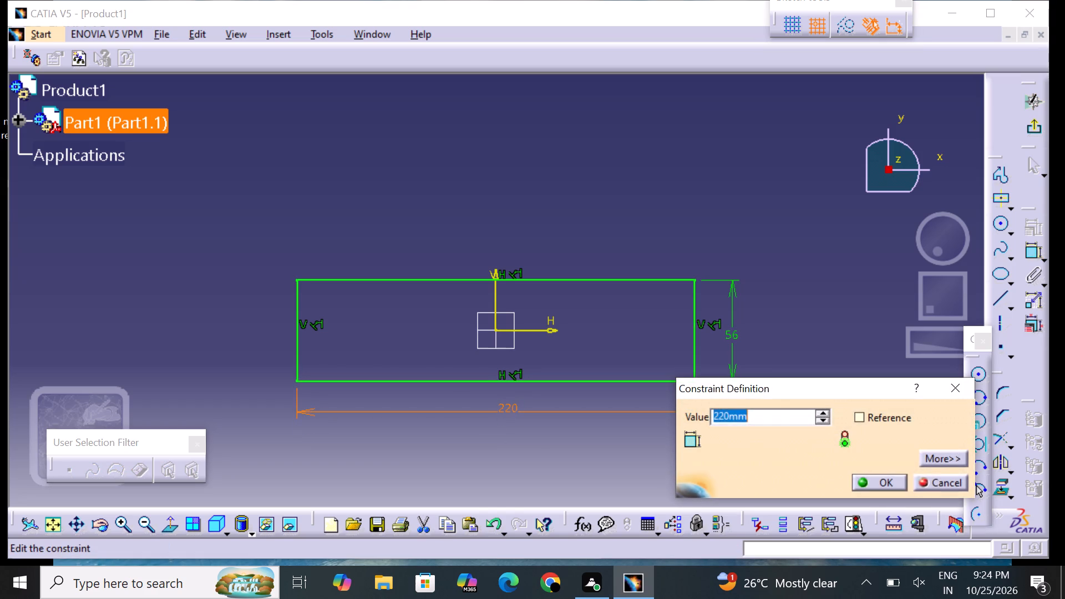
pyautogui.press('BackSpace')
pyautogui.write('16')
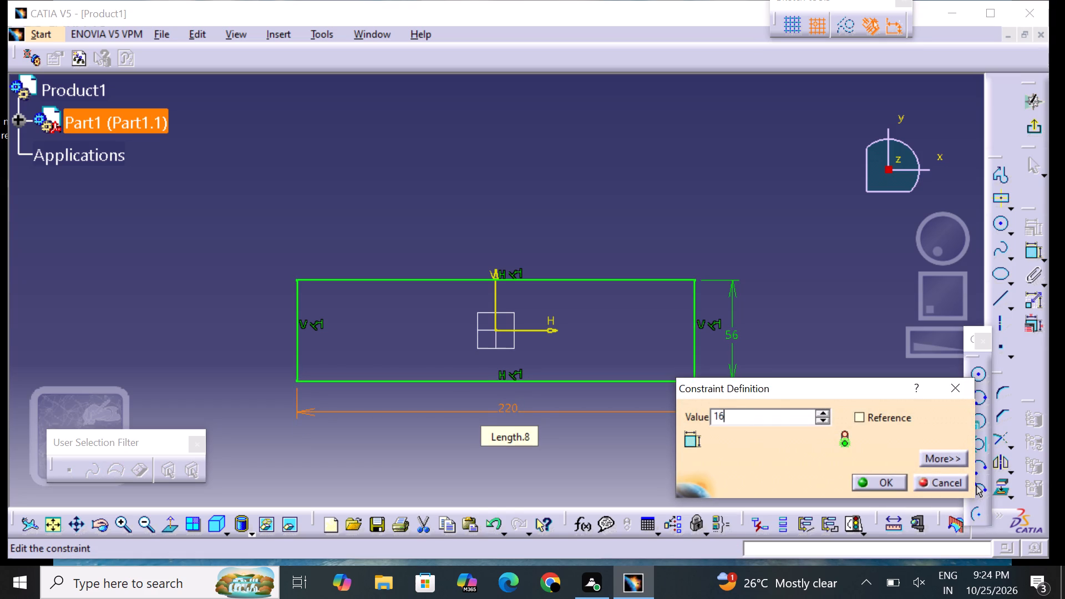
pyautogui.press('5')
pyautogui.press('Return')
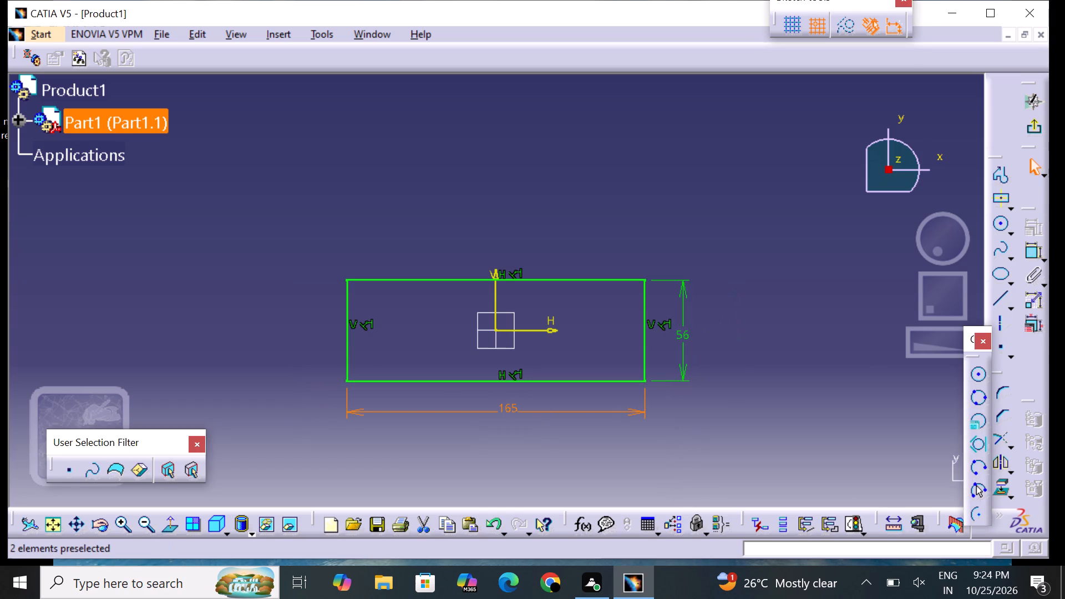
pyautogui.click(721, 402)
# Constrain the rectangle's two bottom corners to be symmetric about the vertical V axis.
pyautogui.click(1037, 254)
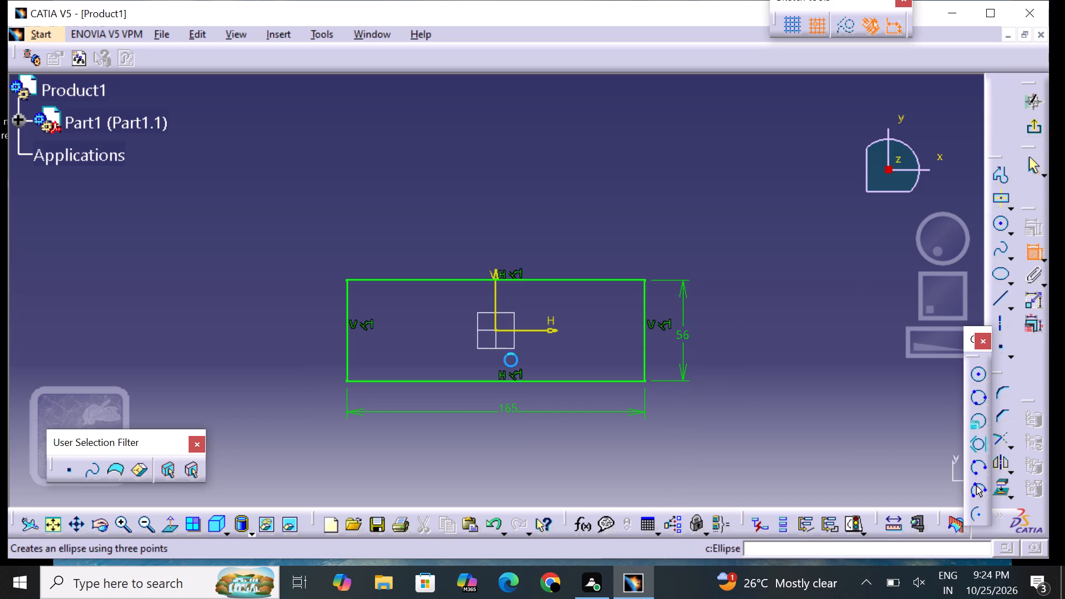
pyautogui.click(348, 384)
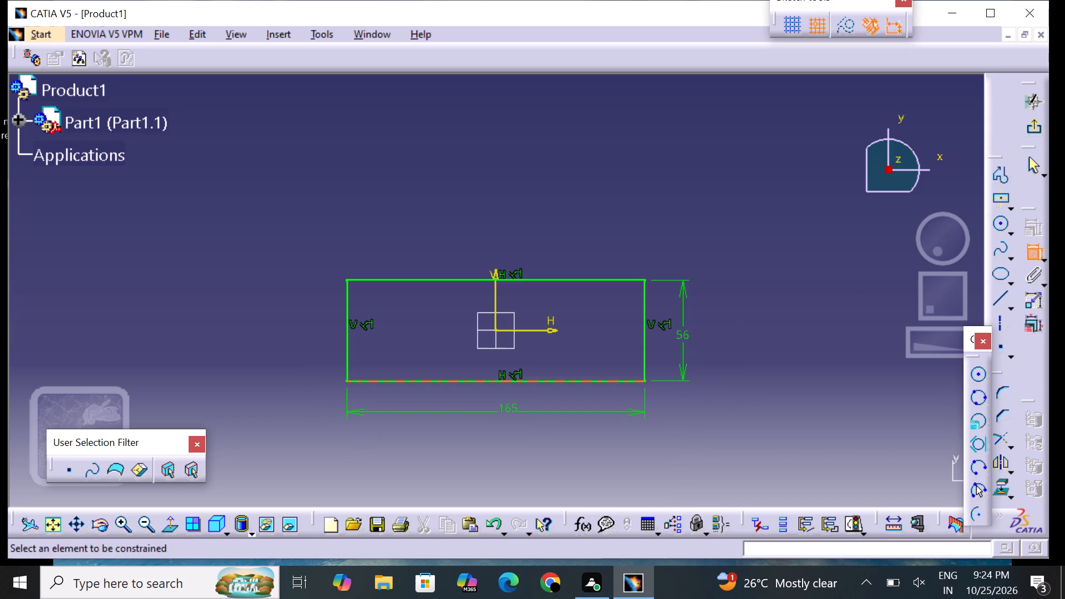
pyautogui.click(347, 382)
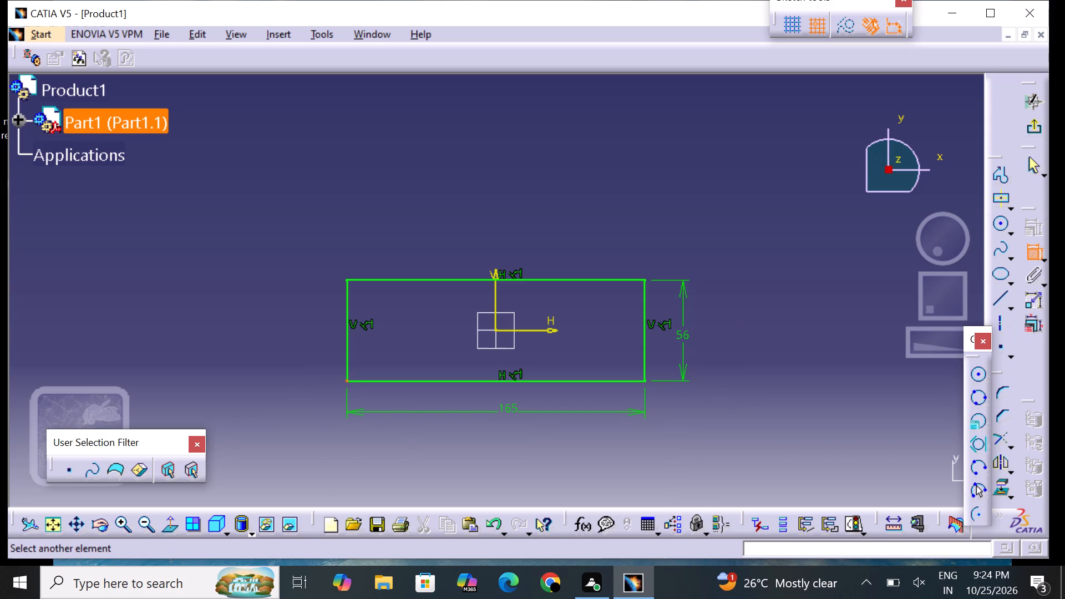
pyautogui.click(645, 379)
pyautogui.rightClick(643, 380)
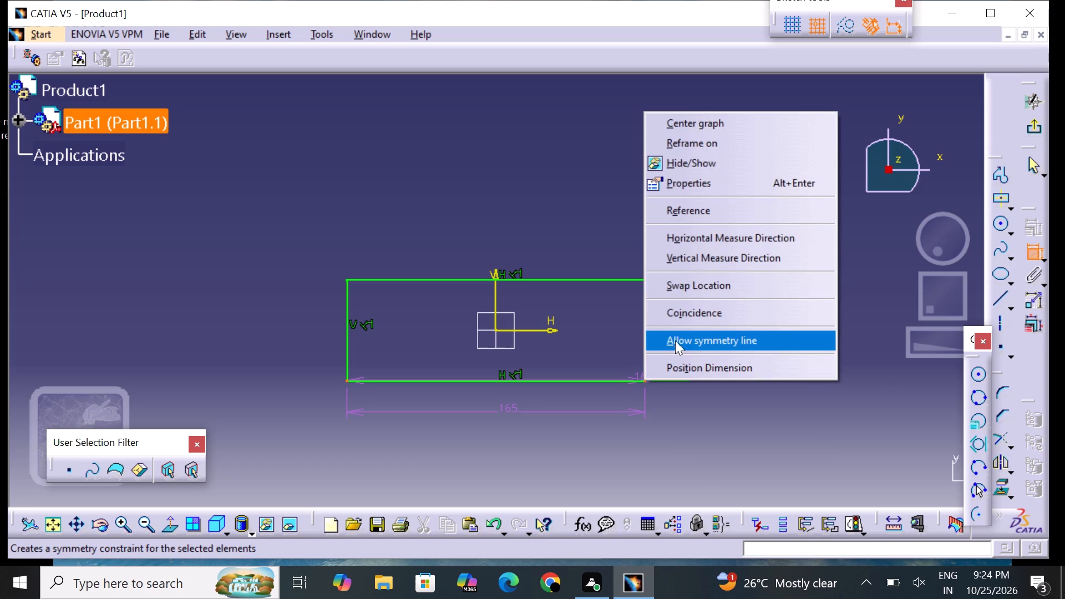
pyautogui.click(677, 336)
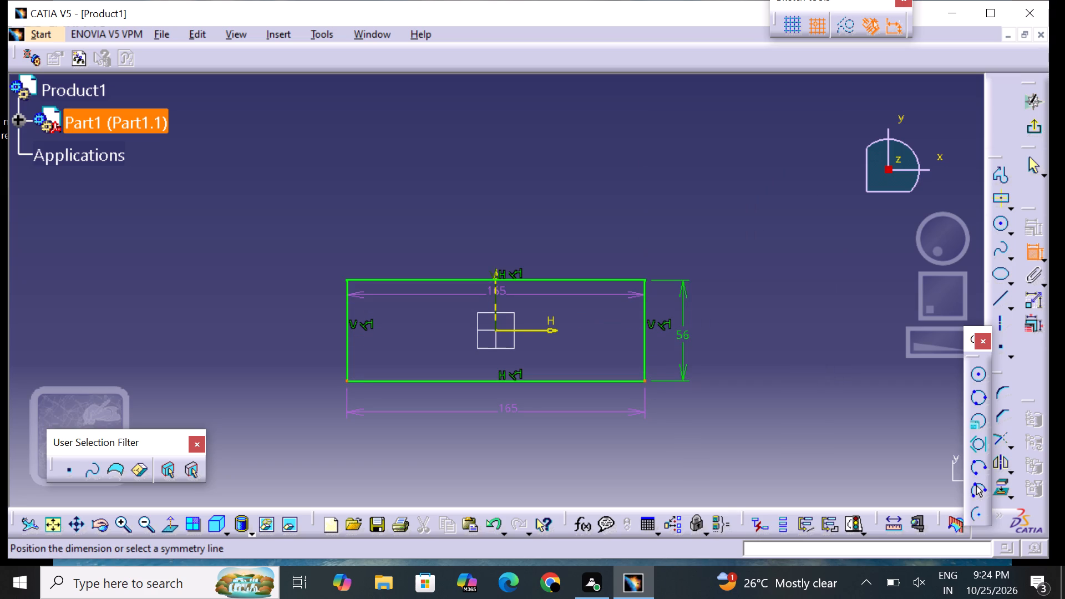
pyautogui.click(498, 296)
pyautogui.click(854, 390)
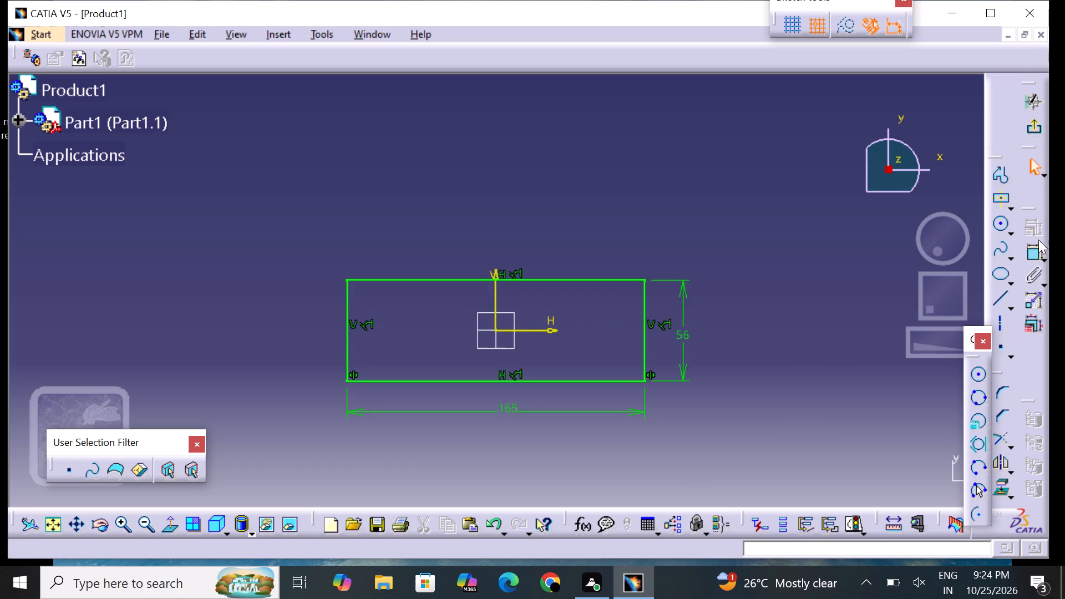
# Constrain the rectangle's two right-hand corners to be symmetric about the horizontal H axis.
pyautogui.click(1033, 248)
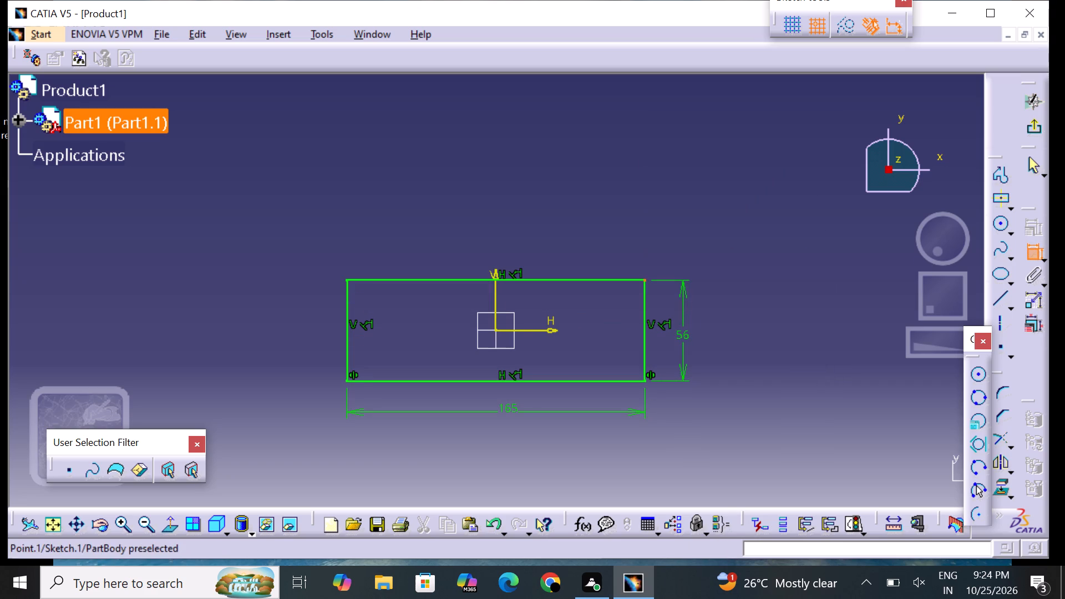
pyautogui.click(647, 280)
pyautogui.click(645, 379)
pyautogui.rightClick(645, 377)
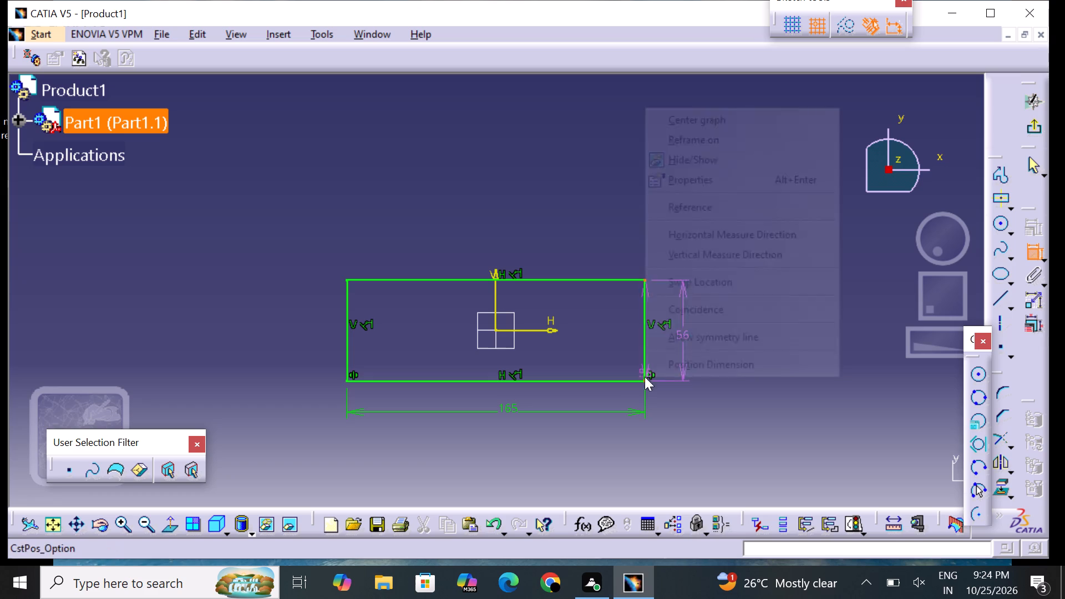
pyautogui.click(680, 337)
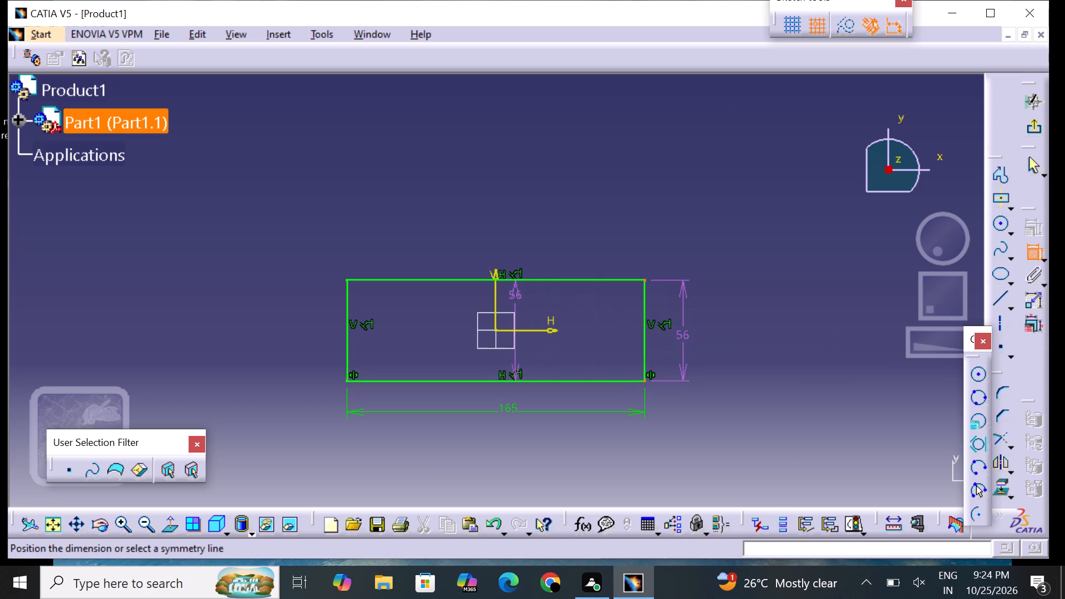
pyautogui.click(529, 329)
pyautogui.click(529, 329)
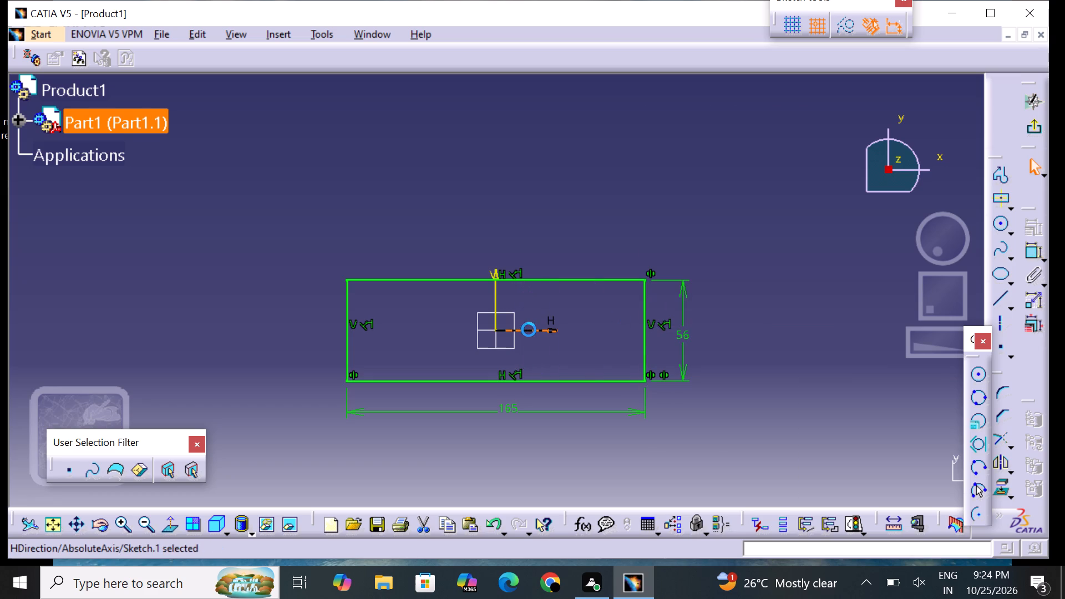
pyautogui.click(734, 333)
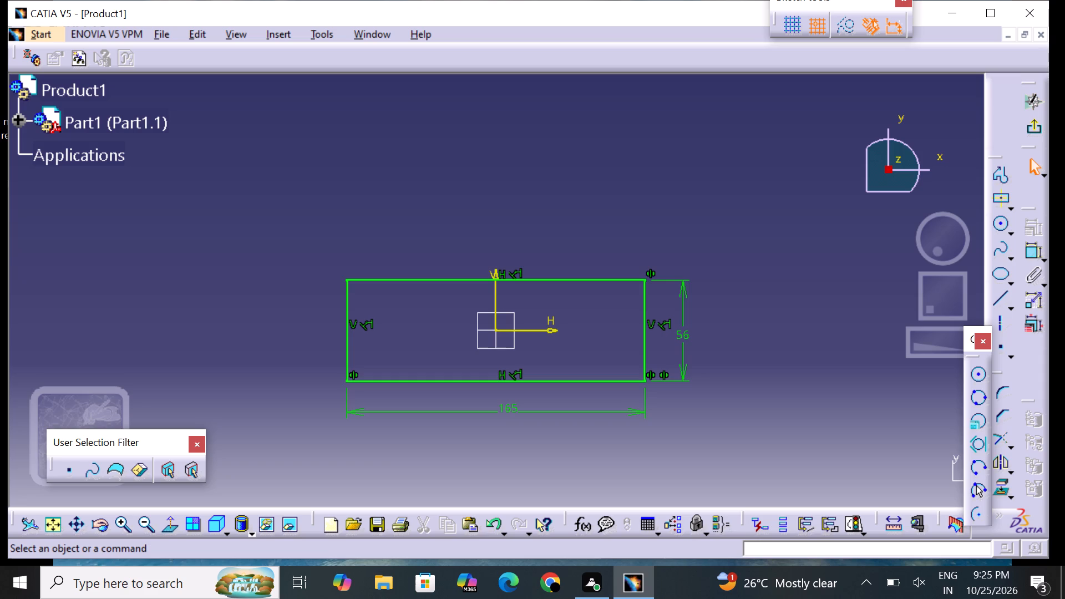
# Sketch a small circle inside the rectangle, centered on the H axis about 50 mm left of the origin.
pyautogui.click(990, 231)
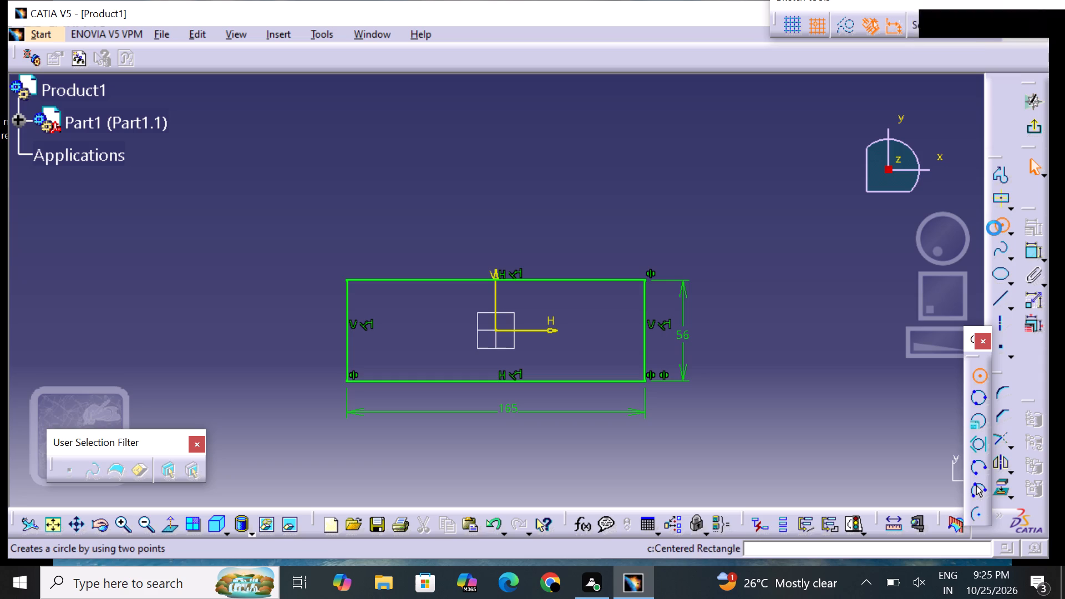
pyautogui.click(400, 332)
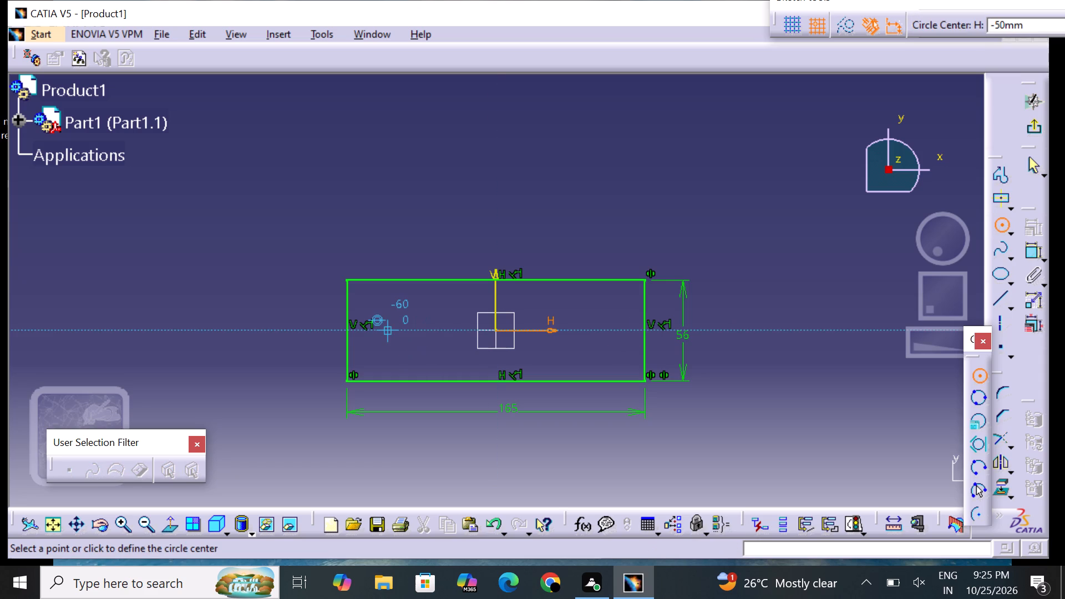
pyautogui.click(394, 339)
pyautogui.click(869, 366)
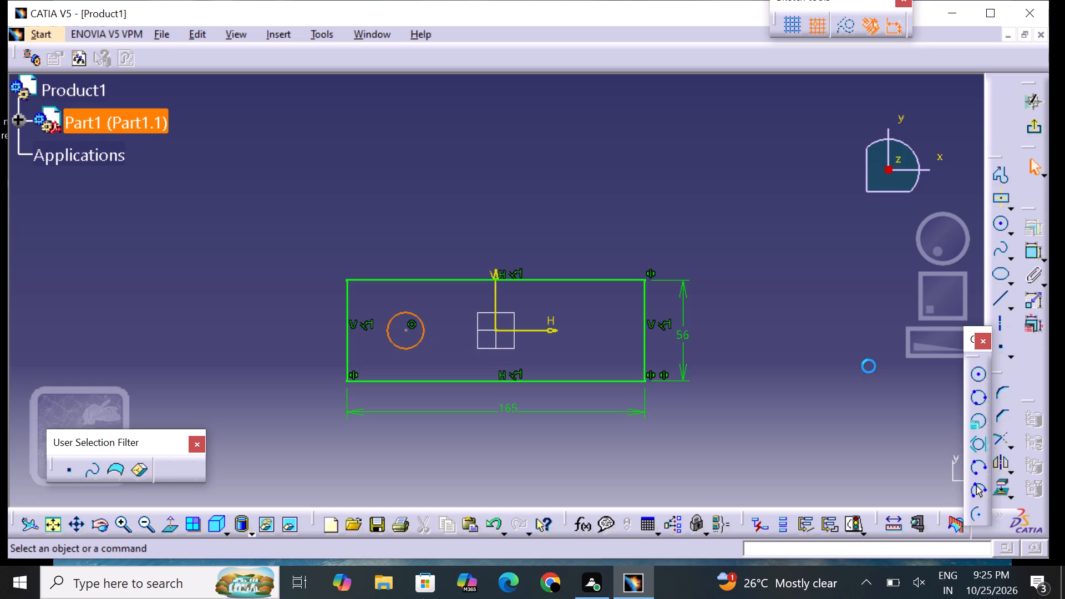
# Dimension the circle's center from the V axis and set the distance to 31.25 mm.
pyautogui.click(1032, 251)
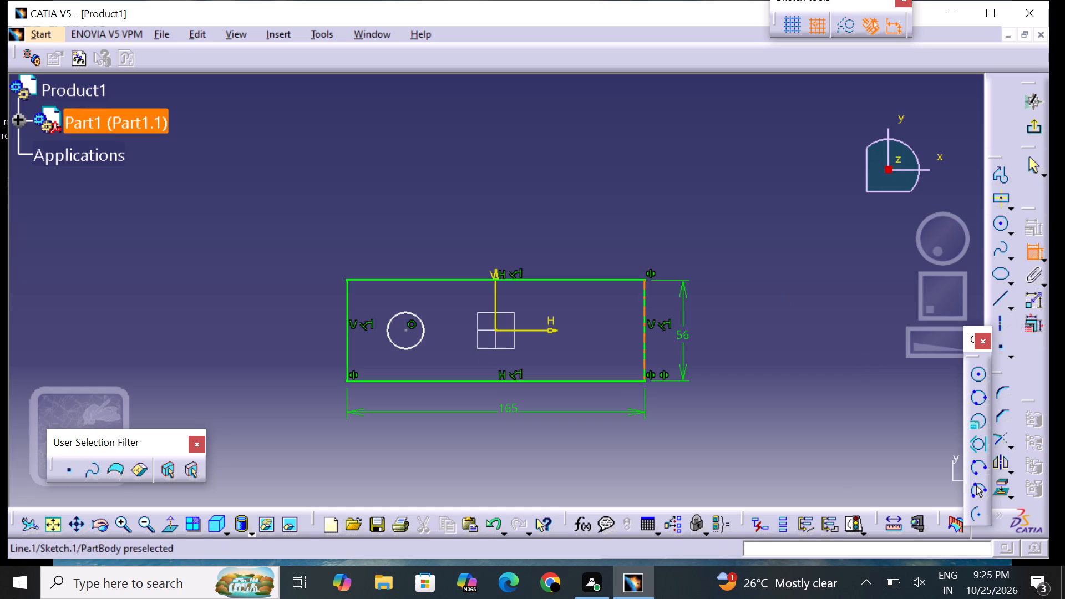
pyautogui.click(405, 332)
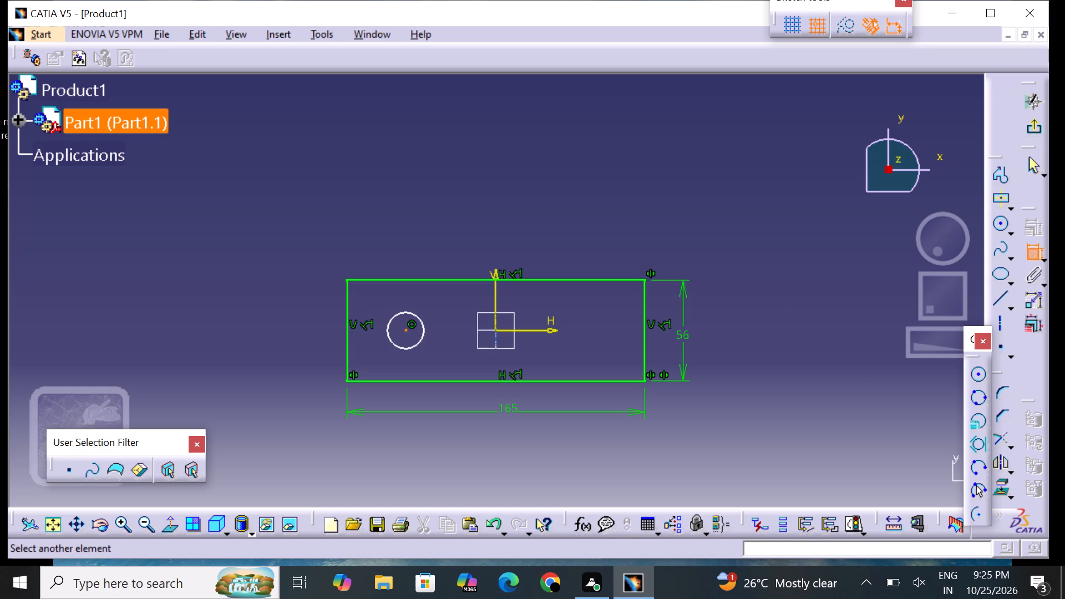
pyautogui.click(495, 327)
pyautogui.click(450, 254)
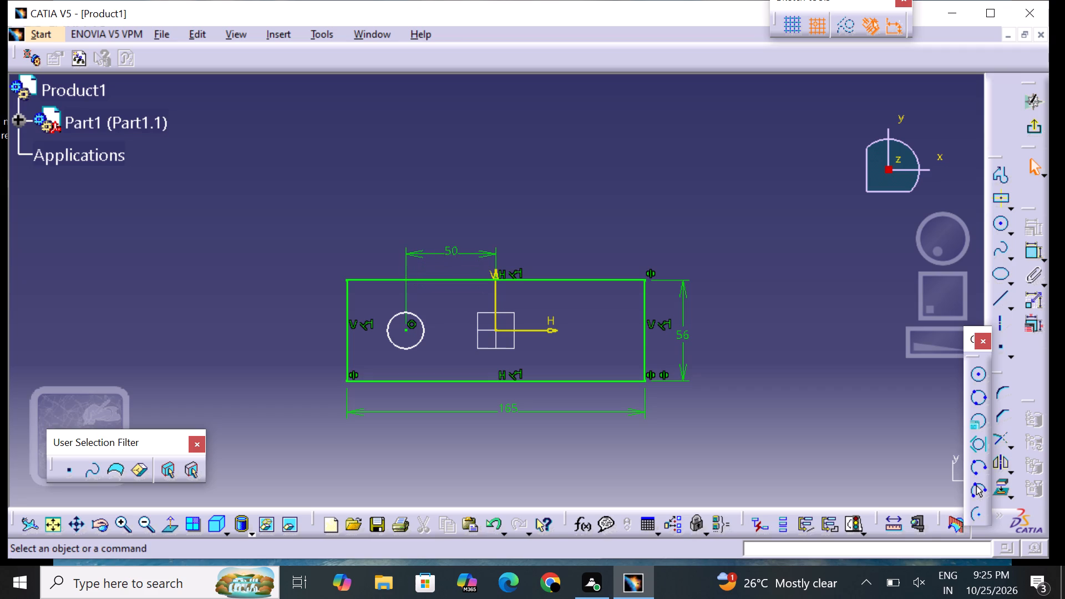
pyautogui.doubleClick(452, 254)
pyautogui.press('BackSpace')
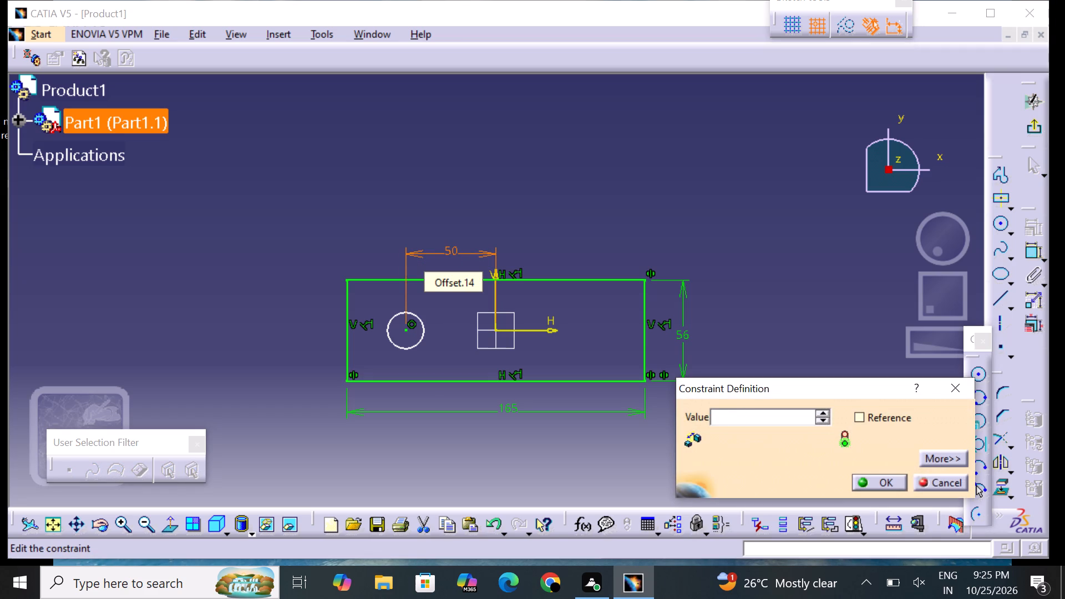
pyautogui.write('31')
pyautogui.write('.25')
pyautogui.press('Return')
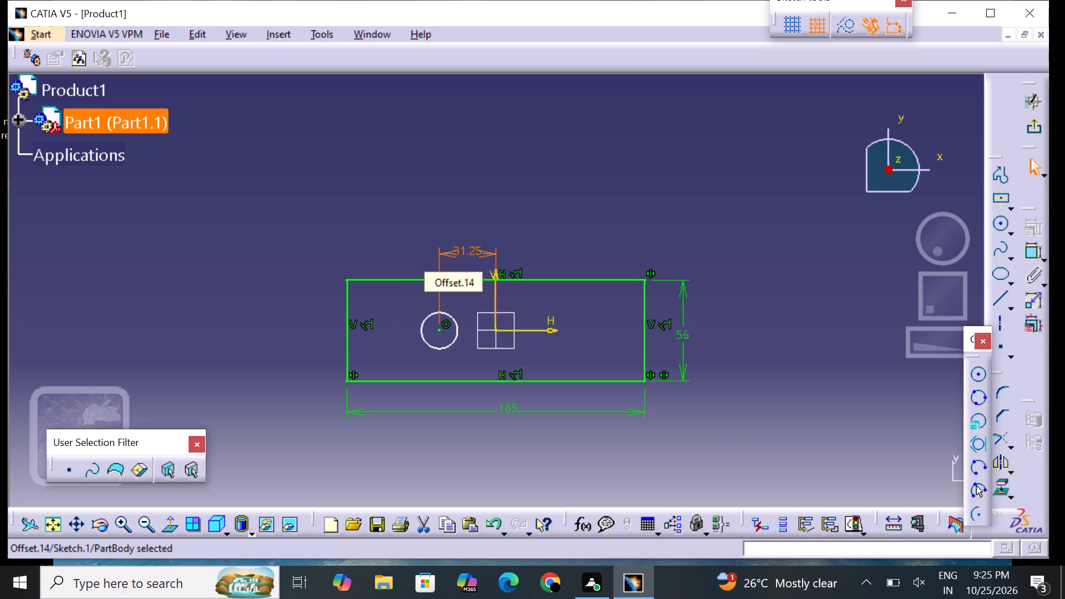
# Sketch a second circle inside the rectangle, about 28 mm in diameter, centered on the H axis about 60 mm right of the origin.
pyautogui.click(542, 208)
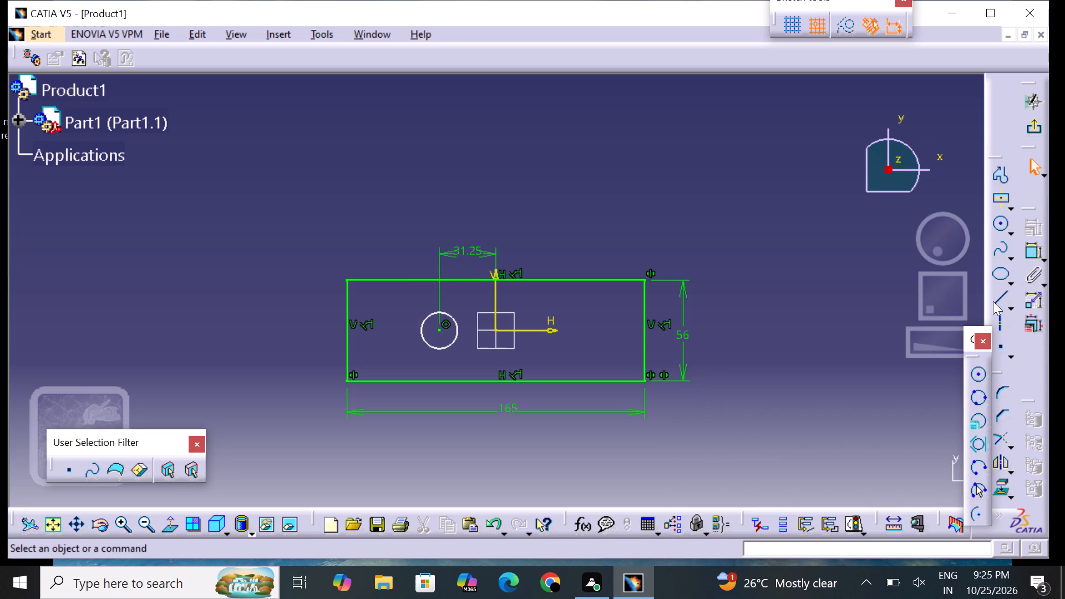
pyautogui.click(996, 231)
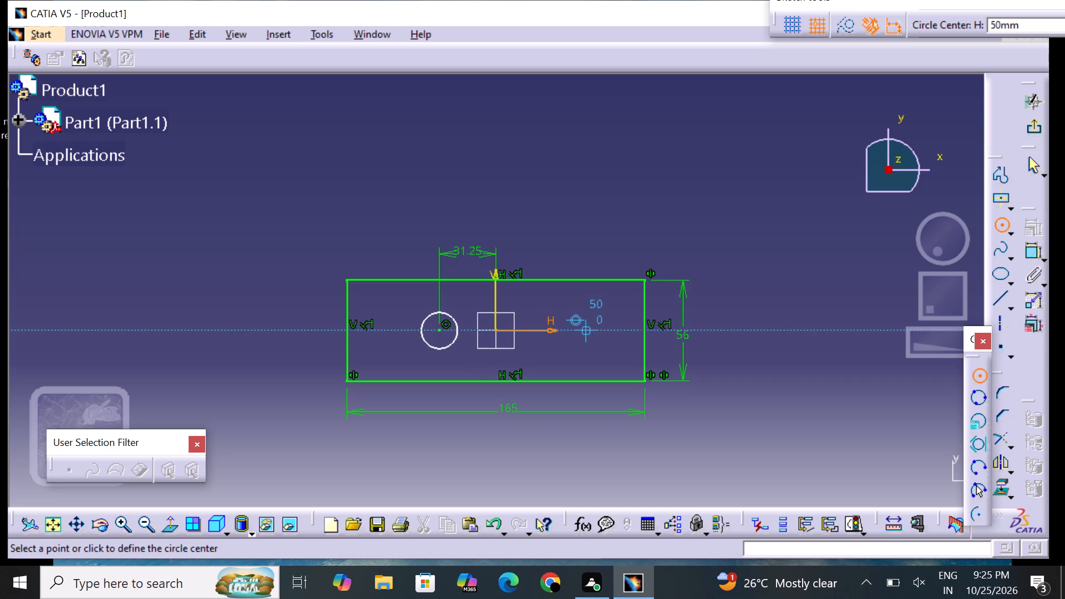
pyautogui.click(605, 331)
pyautogui.click(586, 346)
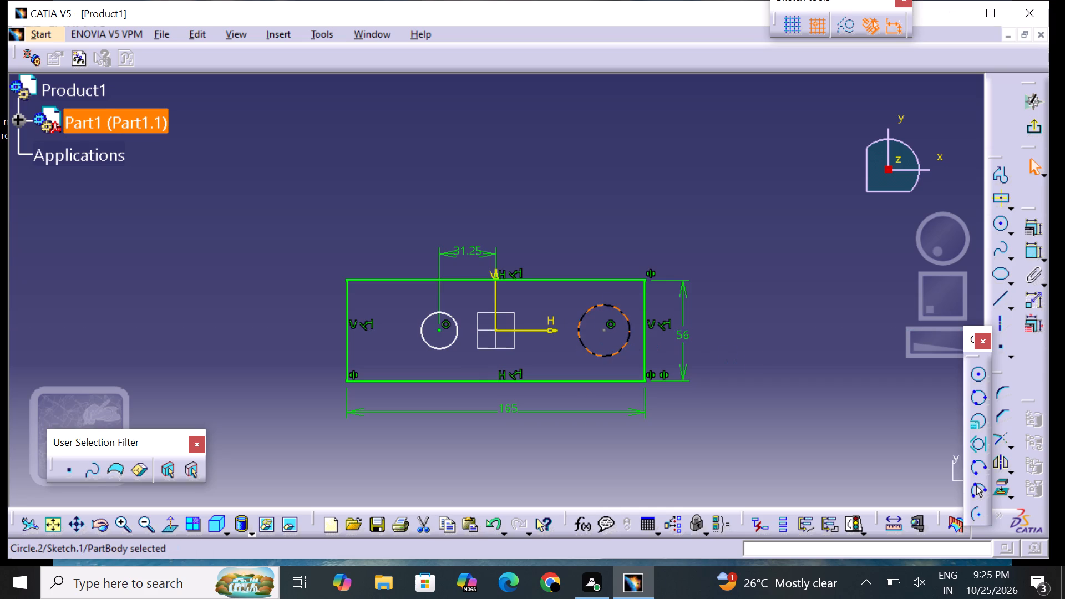
pyautogui.click(799, 362)
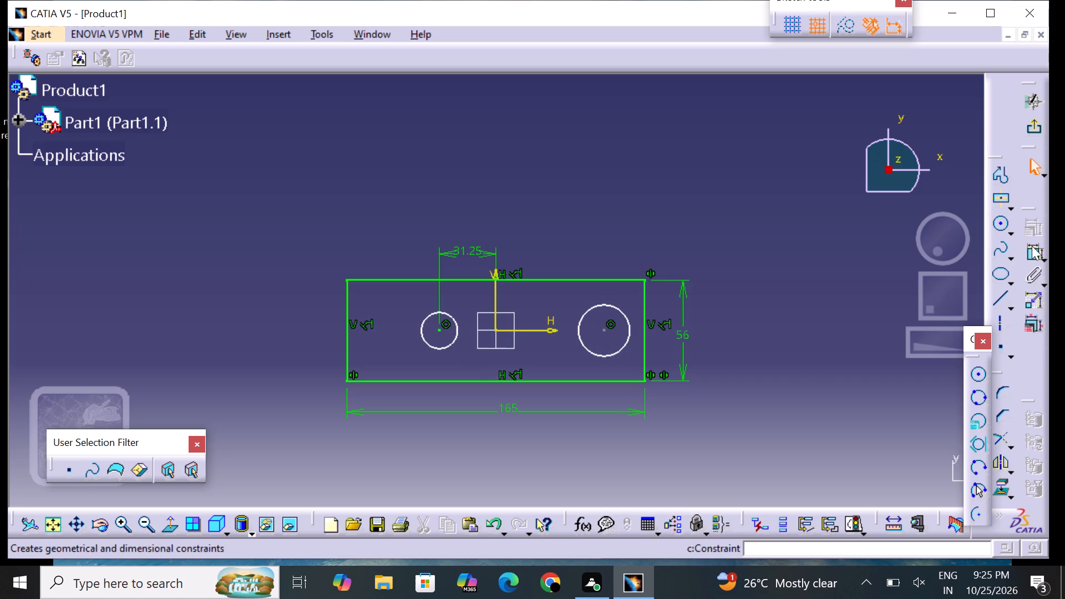
# Dimension the right circle's center horizontally from the sketch origin and set the distance to 31.5 mm.
pyautogui.click(1029, 252)
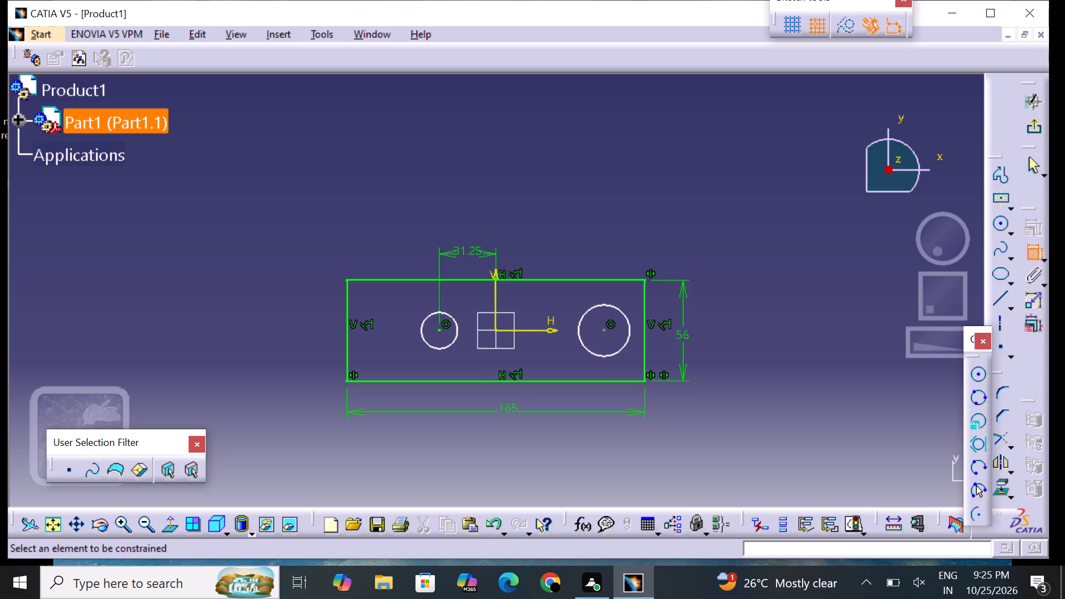
pyautogui.click(496, 329)
pyautogui.click(606, 328)
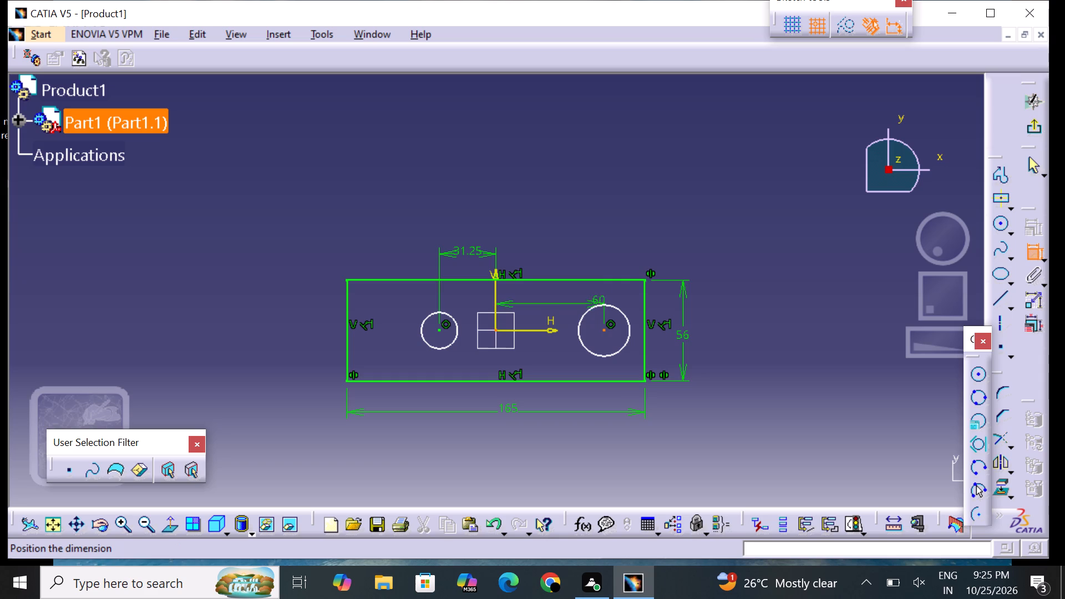
pyautogui.click(542, 245)
pyautogui.doubleClick(548, 244)
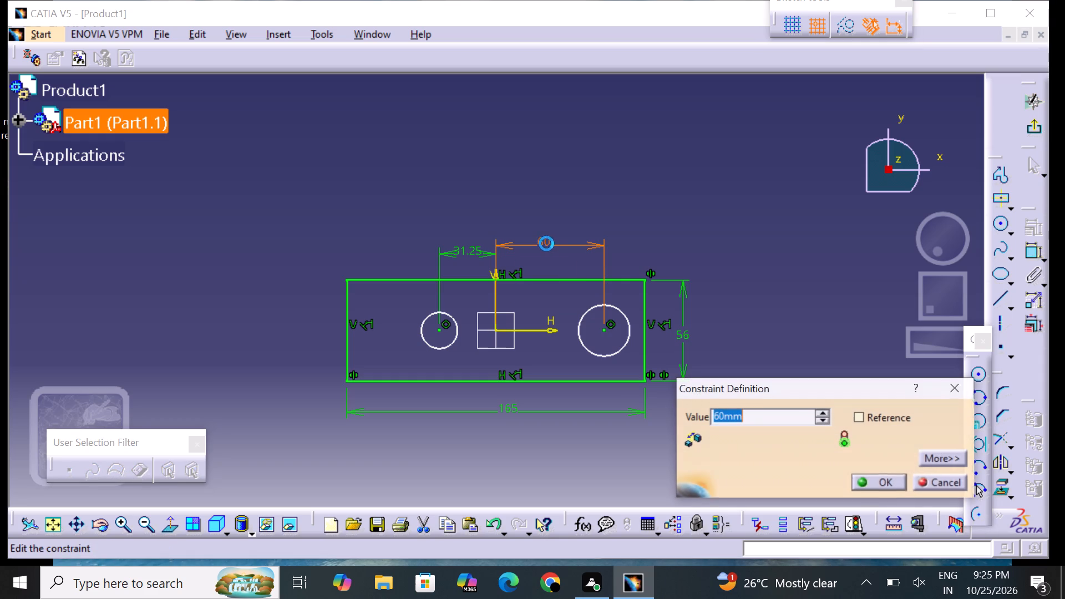
pyautogui.press('BackSpace')
pyautogui.write('31.5')
pyautogui.press('Return')
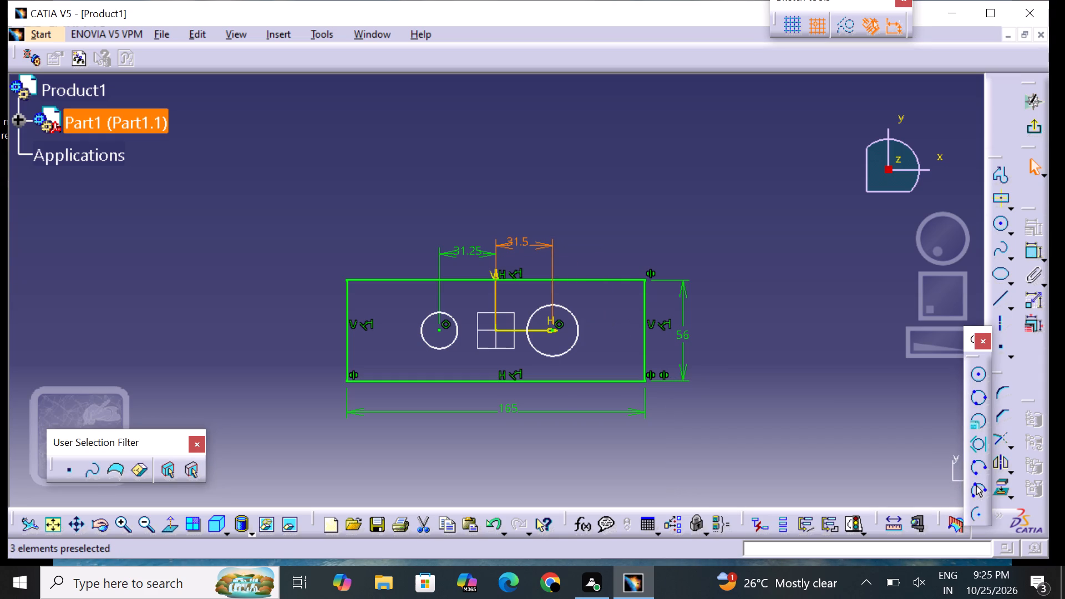
# Dimension the diameter of the circle left of the V axis and set it to 16 mm.
pyautogui.click(1021, 248)
pyautogui.click(1039, 256)
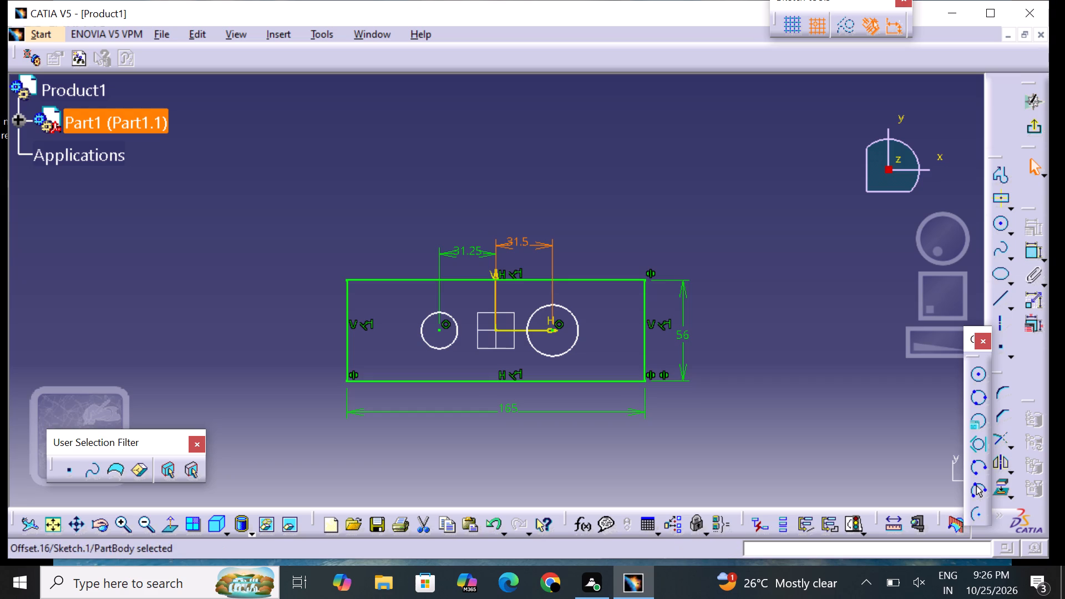
pyautogui.click(1028, 248)
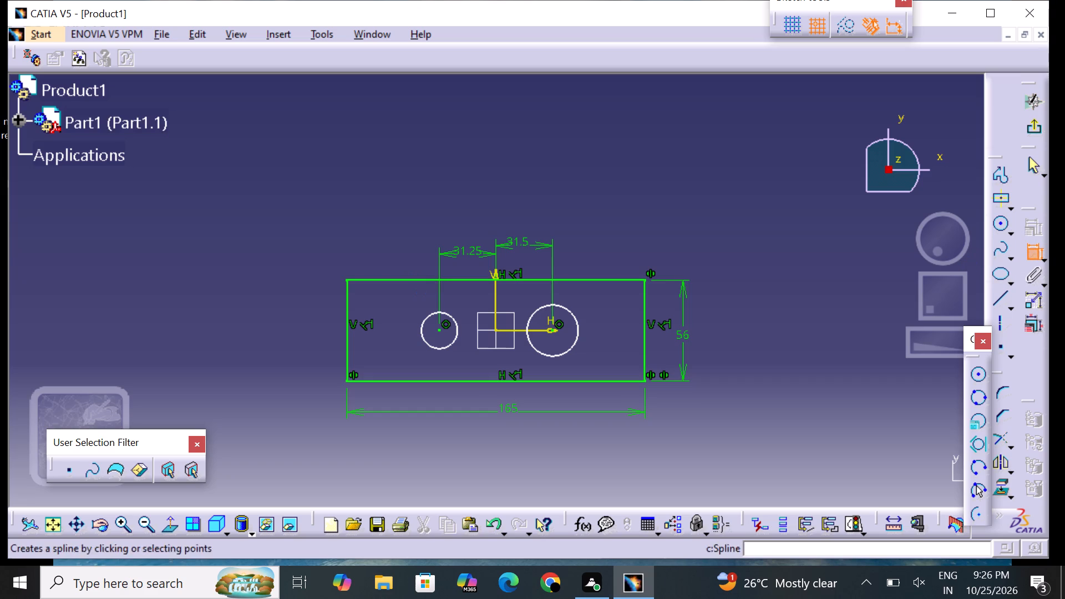
pyautogui.moveTo(434, 312); pyautogui.dragTo(435, 306)
pyautogui.click(391, 243)
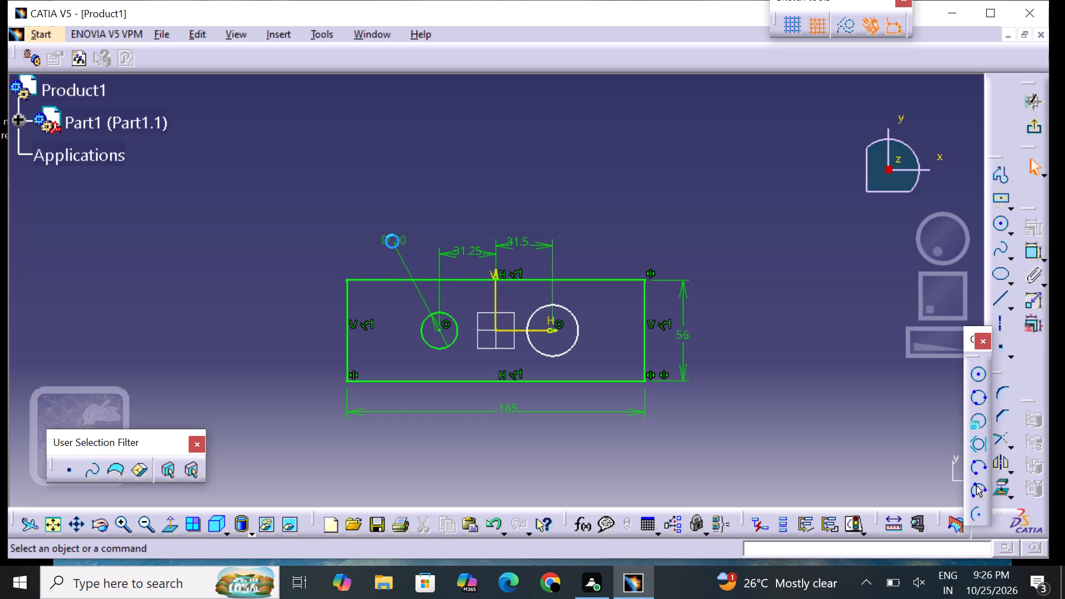
pyautogui.doubleClick(394, 238)
pyautogui.press('BackSpace')
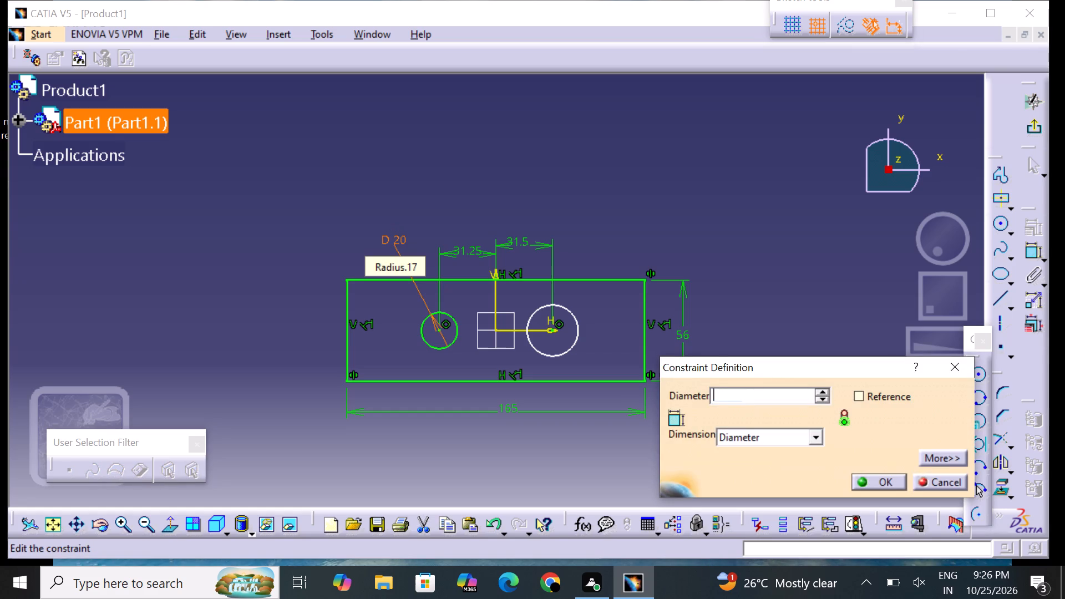
pyautogui.write('16')
pyautogui.press('Return')
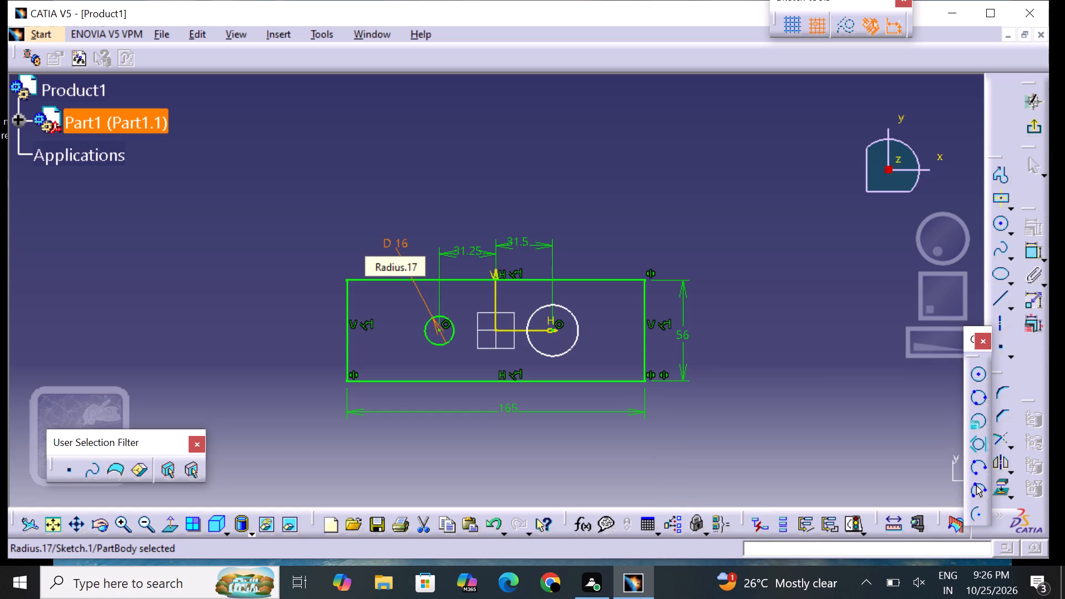
pyautogui.click(621, 185)
# Dimension the diameter of the circle right of the V axis and set it to 16 mm.
pyautogui.click(1024, 251)
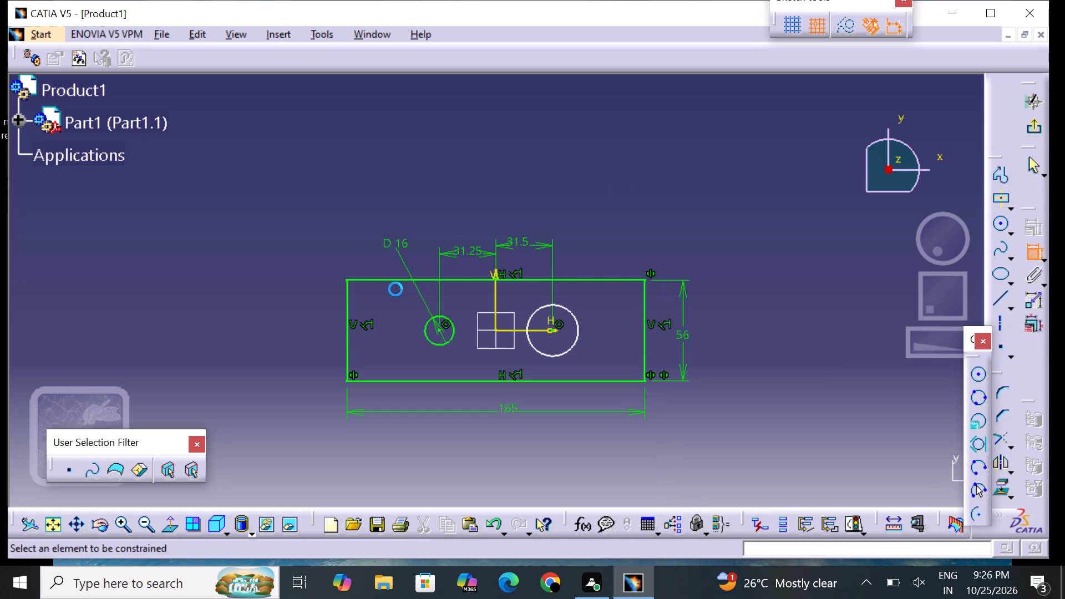
pyautogui.moveTo(573, 313); pyautogui.dragTo(576, 305)
pyautogui.click(608, 233)
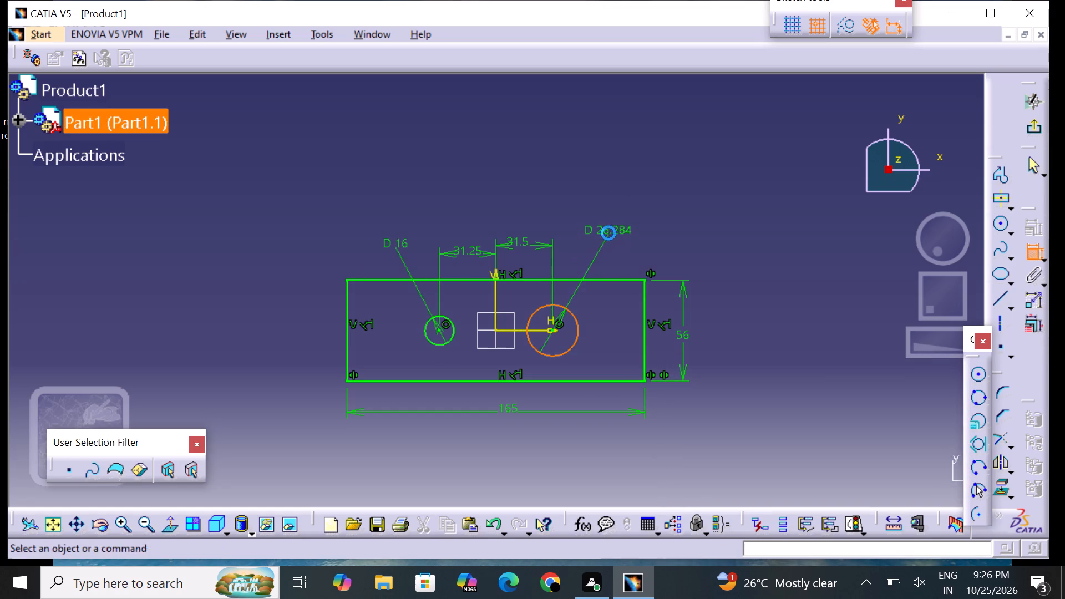
pyautogui.doubleClick(617, 222)
pyautogui.press('BackSpace')
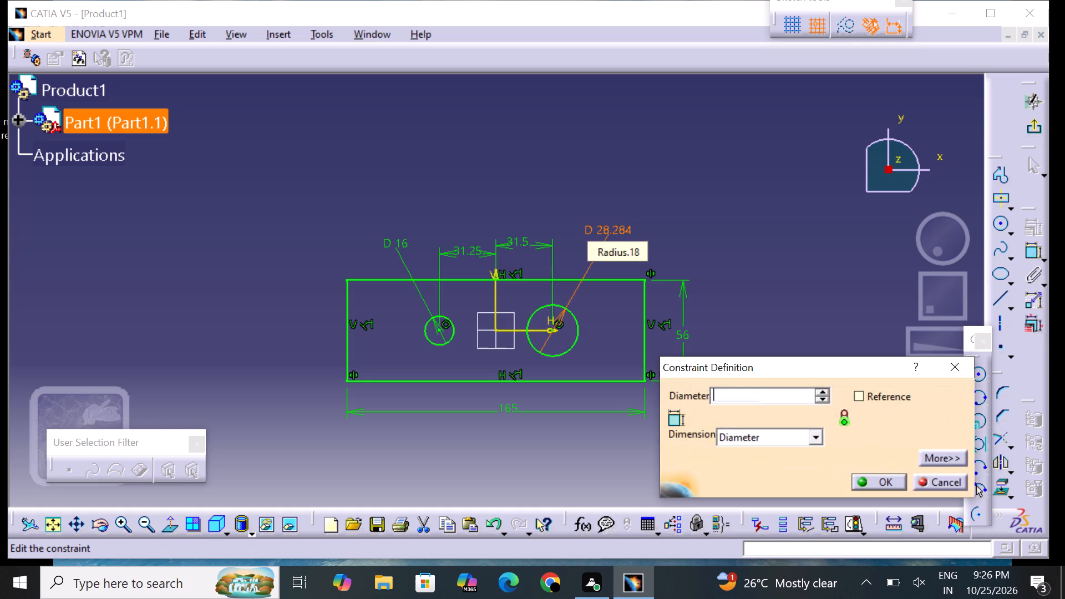
pyautogui.write('16')
pyautogui.press('Return')
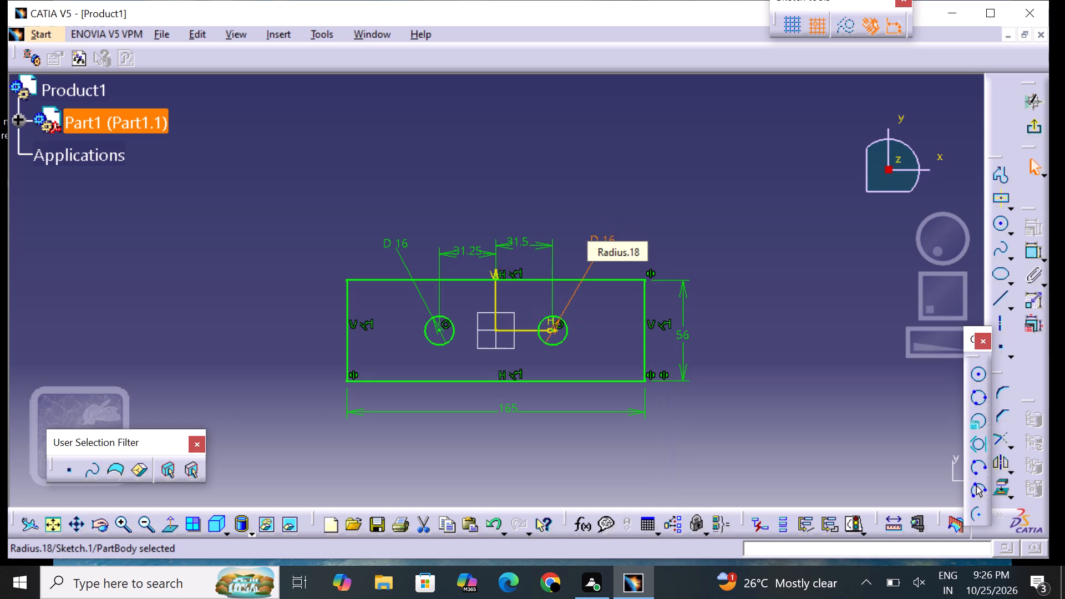
pyautogui.click(795, 234)
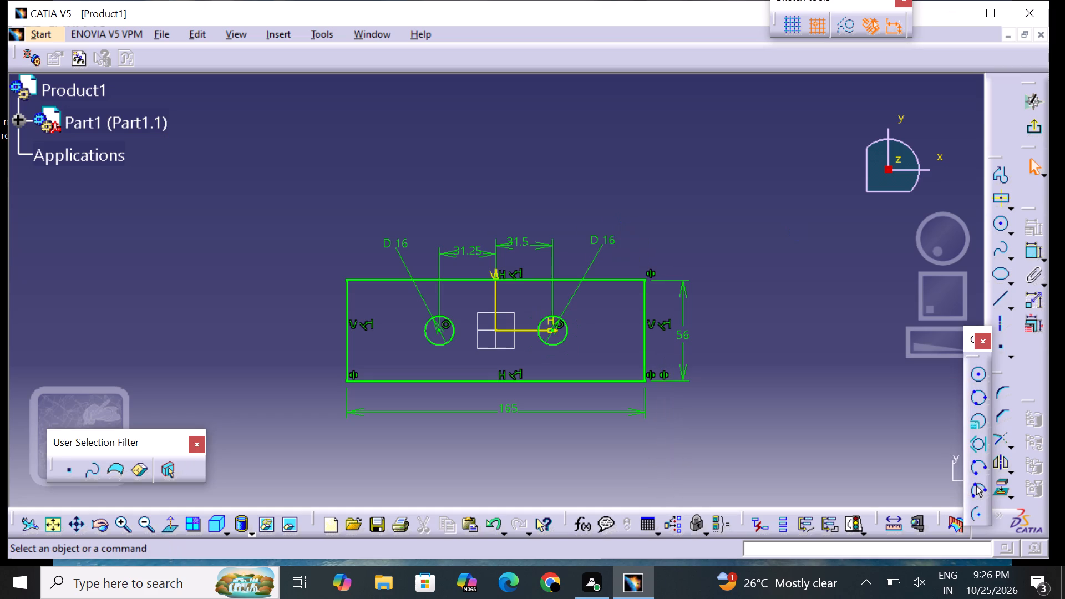
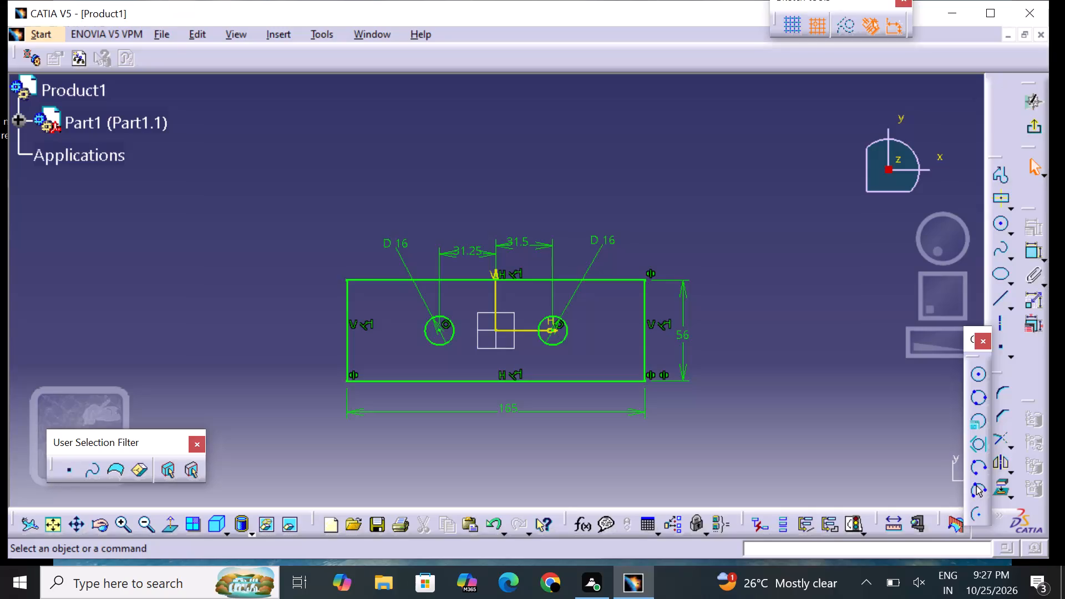
# Exit the sketch and pad the rectangle with its two holes to a length of 16 mm.
pyautogui.click(1025, 124)
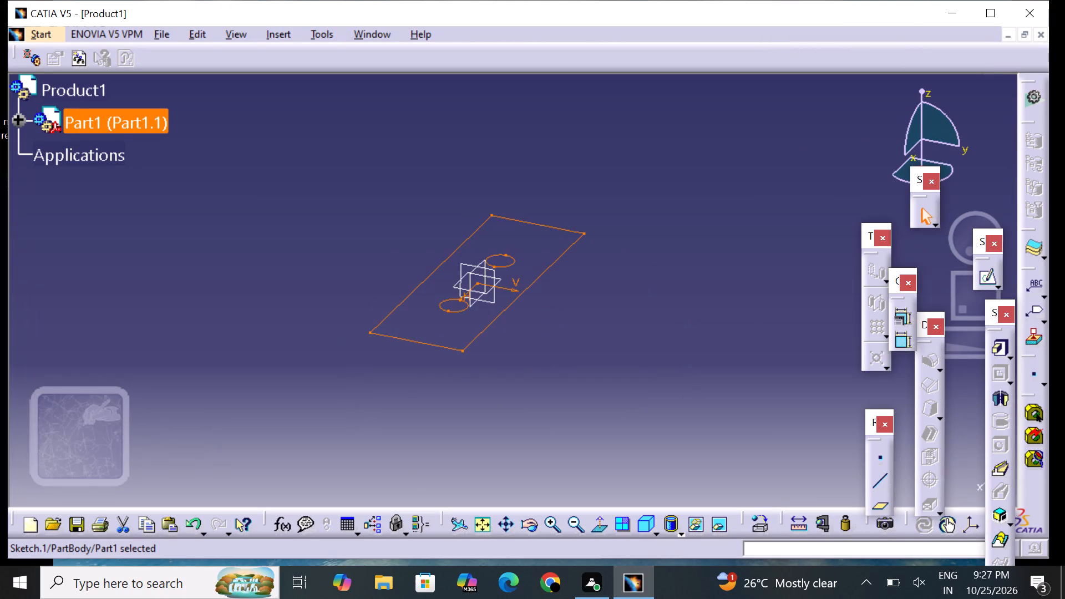
pyautogui.click(1002, 354)
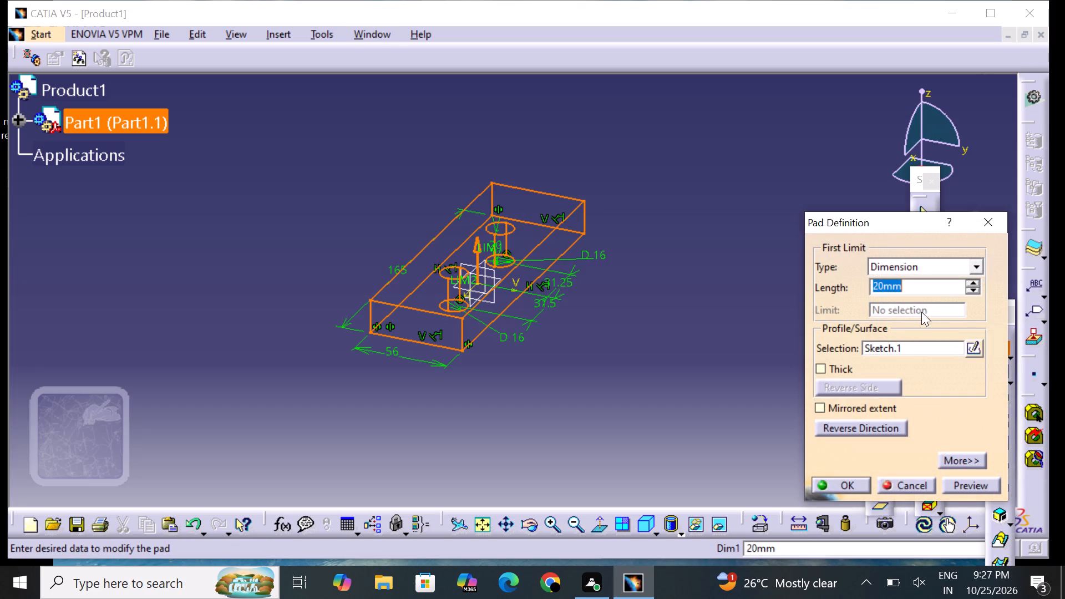
pyautogui.press('BackSpace')
pyautogui.write('16')
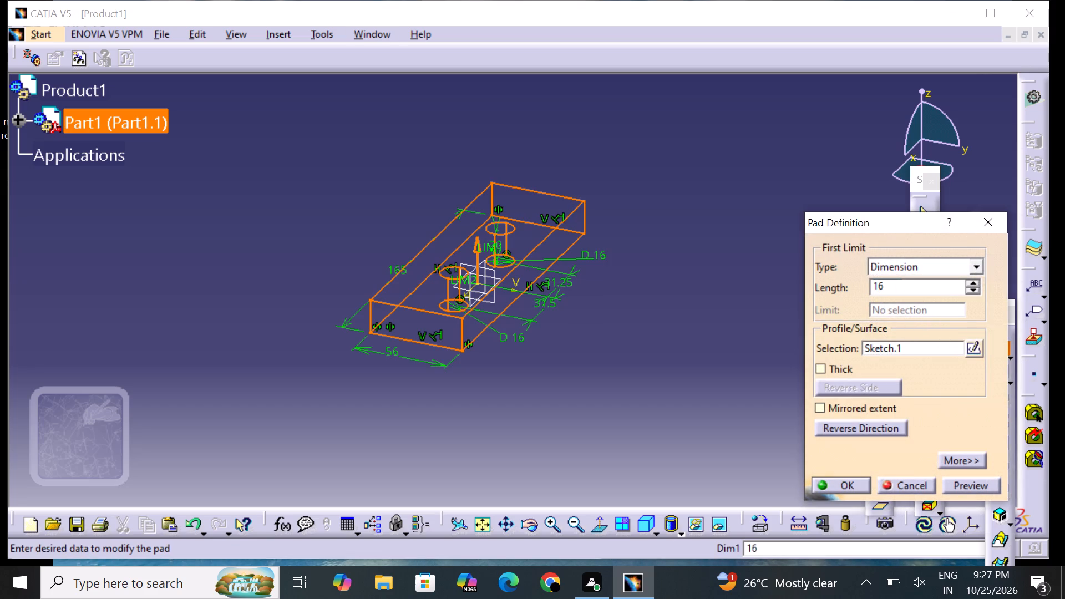
pyautogui.press('Return')
pyautogui.click(767, 276)
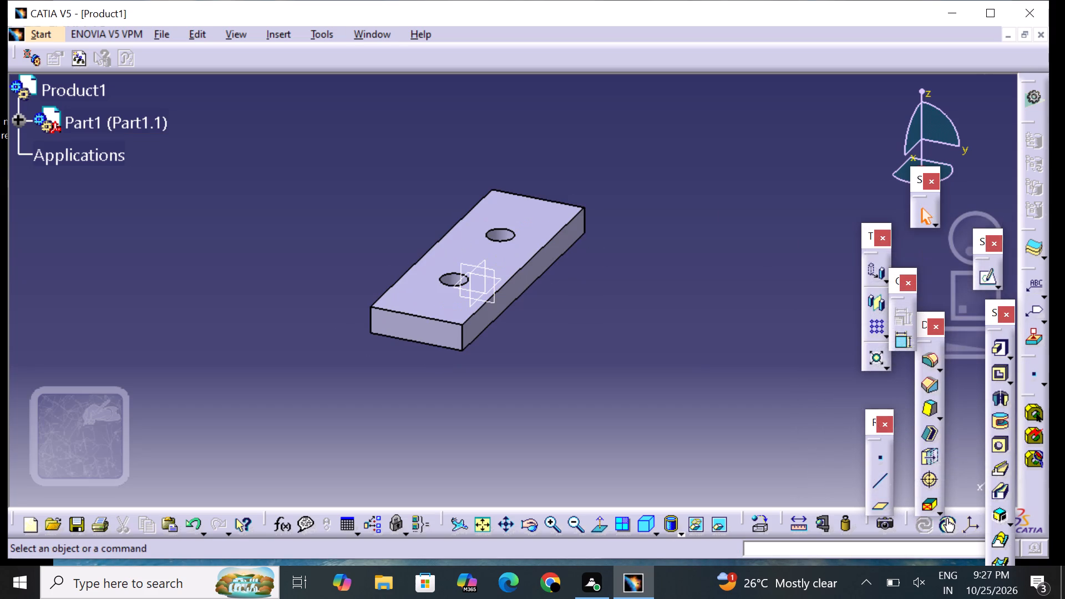
# Examine the padded plate and its two holes from several angles.
pyautogui.moveTo(698, 272); pyautogui.dragTo(532, 421, button='middle')
pyautogui.moveTo(701, 272); pyautogui.dragTo(532, 421, button='right')
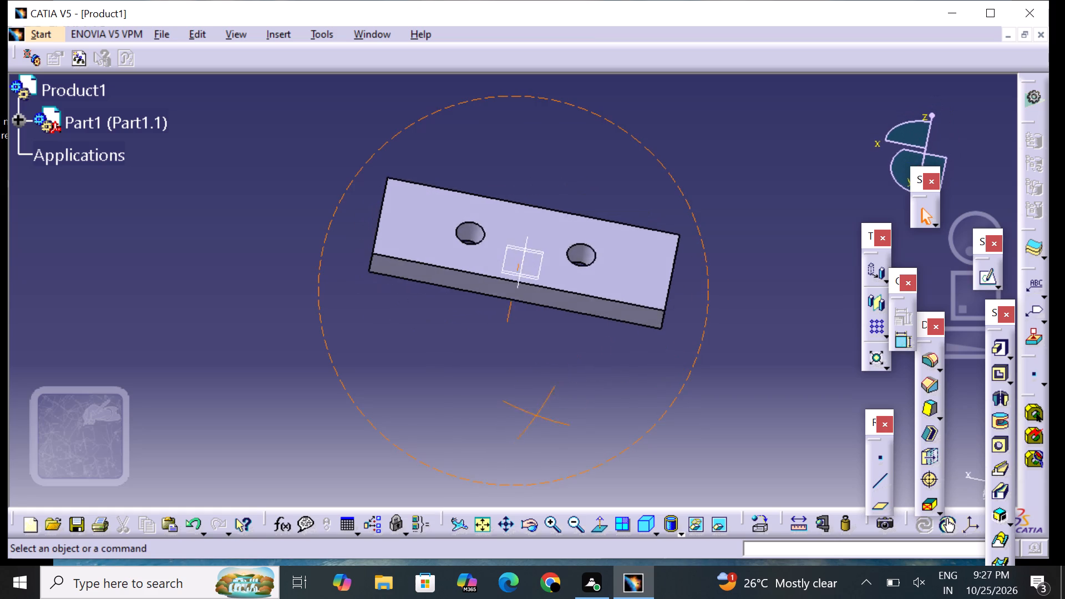
pyautogui.moveTo(532, 421); pyautogui.dragTo(531, 422, button='right')
pyautogui.moveTo(532, 421); pyautogui.dragTo(531, 422, button='middle')
pyautogui.scroll(1, 478, 199)
pyautogui.moveTo(478, 199); pyautogui.dragTo(481, 302, button='middle')
pyautogui.moveTo(479, 215); pyautogui.dragTo(493, 287, button='right')
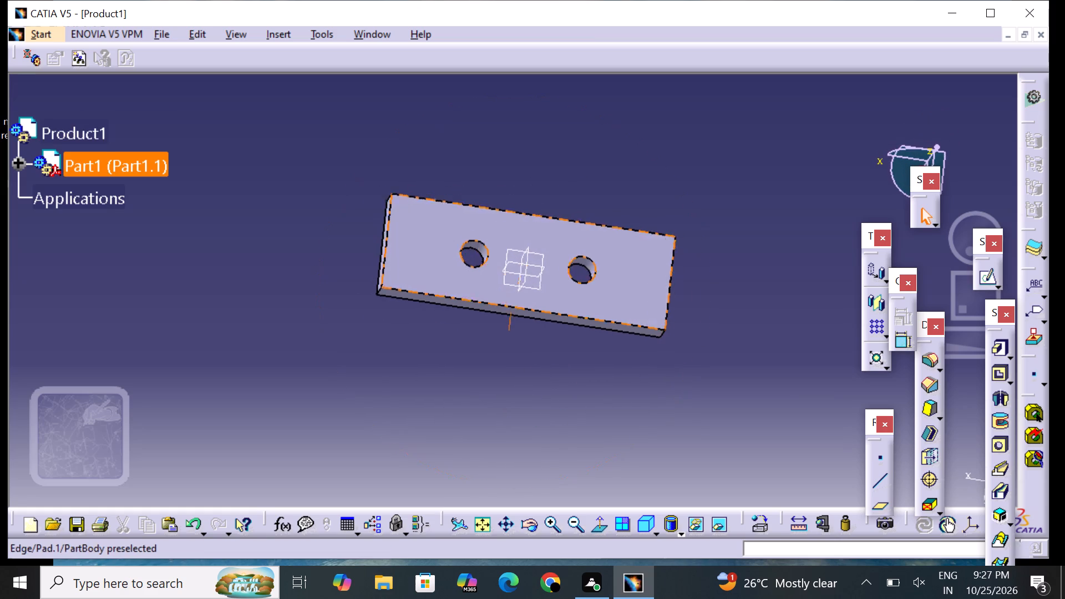
pyautogui.moveTo(405, 299); pyautogui.dragTo(505, 389, button='middle')
pyautogui.moveTo(406, 300); pyautogui.dragTo(493, 389, button='right')
pyautogui.moveTo(681, 298); pyautogui.dragTo(681, 297, button='middle')
pyautogui.moveTo(681, 297); pyautogui.dragTo(643, 218, button='right')
pyautogui.moveTo(681, 297); pyautogui.dragTo(643, 218, button='middle')
pyautogui.scroll(1, 643, 218)
pyautogui.moveTo(550, 356); pyautogui.dragTo(523, 315, button='middle')
pyautogui.moveTo(551, 356); pyautogui.dragTo(523, 315, button='right')
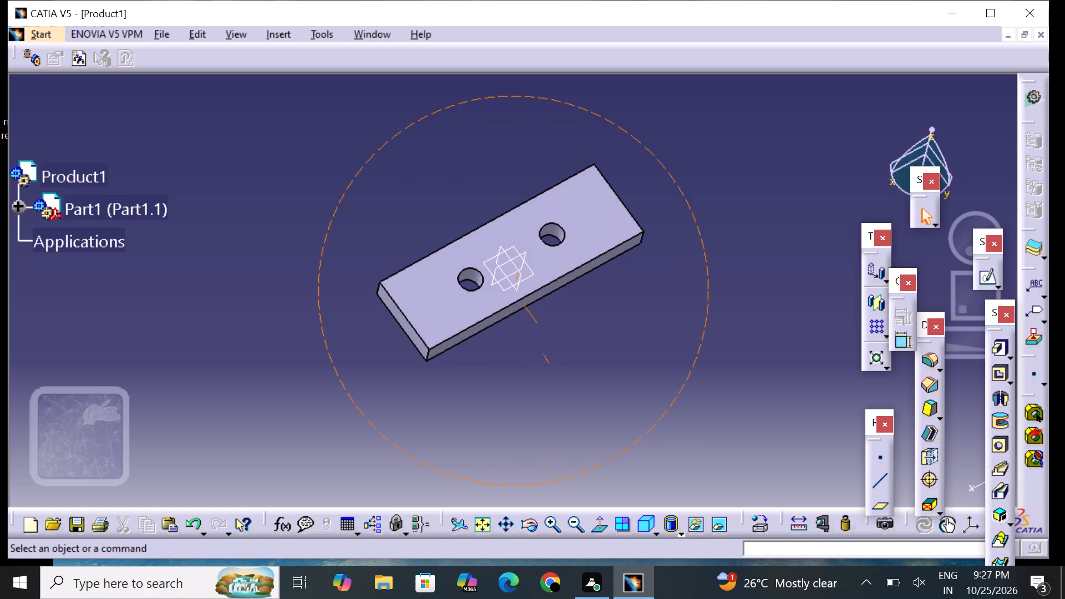
pyautogui.moveTo(523, 315); pyautogui.dragTo(523, 278, button='right')
pyautogui.moveTo(523, 315); pyautogui.dragTo(523, 278, button='middle')
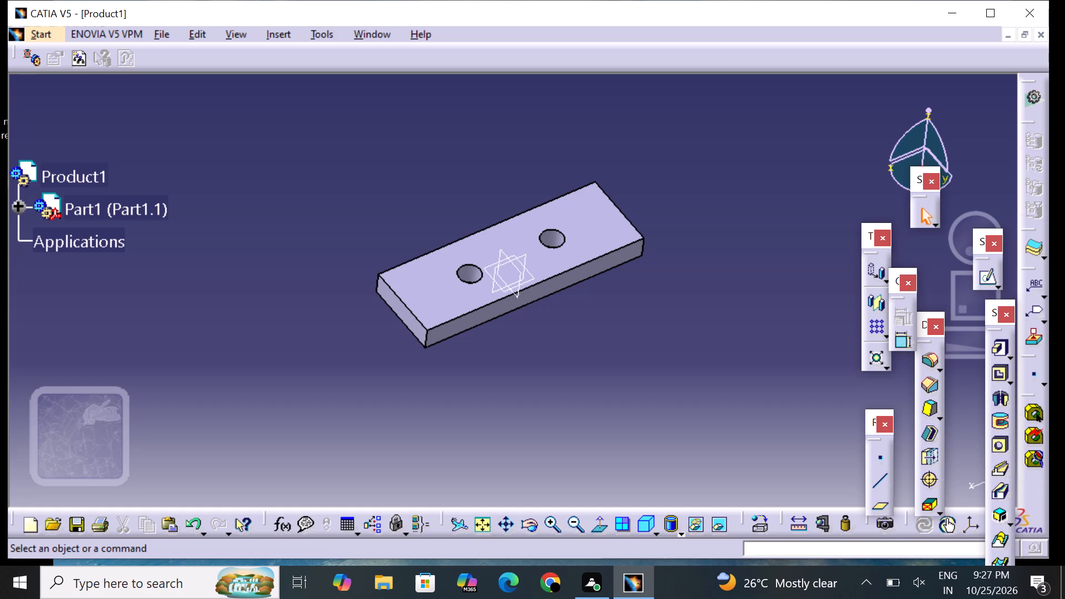
# Open a new sketch on the plate's long side face on the positive y side.
pyautogui.moveTo(665, 264); pyautogui.dragTo(612, 238, button='middle')
pyautogui.moveTo(665, 264); pyautogui.dragTo(610, 249, button='right')
pyautogui.moveTo(440, 374); pyautogui.dragTo(425, 286, button='middle')
pyautogui.moveTo(439, 373); pyautogui.dragTo(425, 286, button='right')
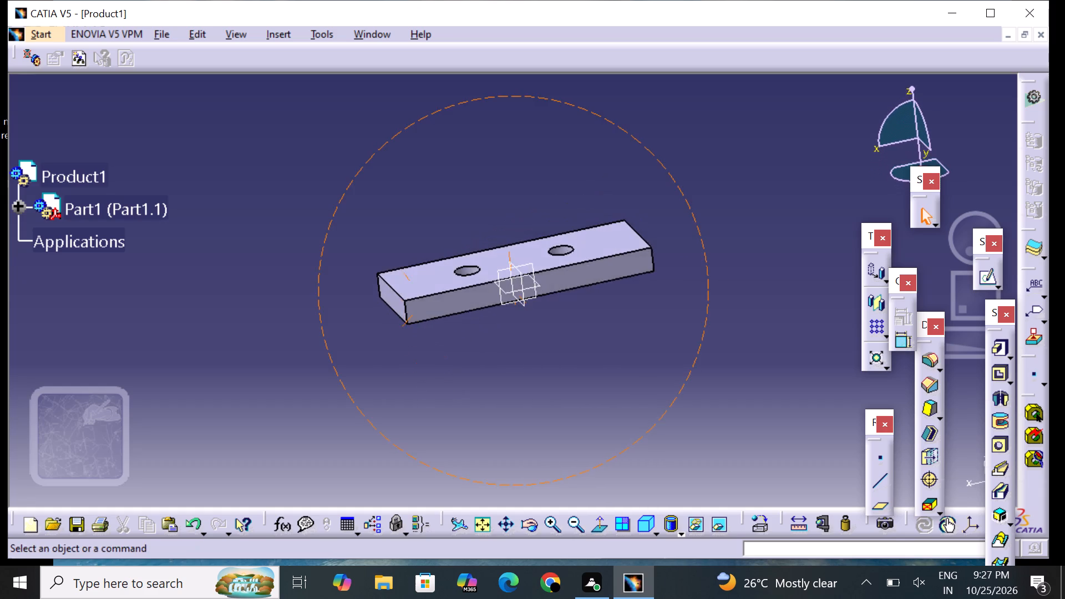
pyautogui.moveTo(425, 286); pyautogui.dragTo(425, 283, button='right')
pyautogui.moveTo(425, 286); pyautogui.dragTo(425, 283, button='middle')
pyautogui.click(466, 298)
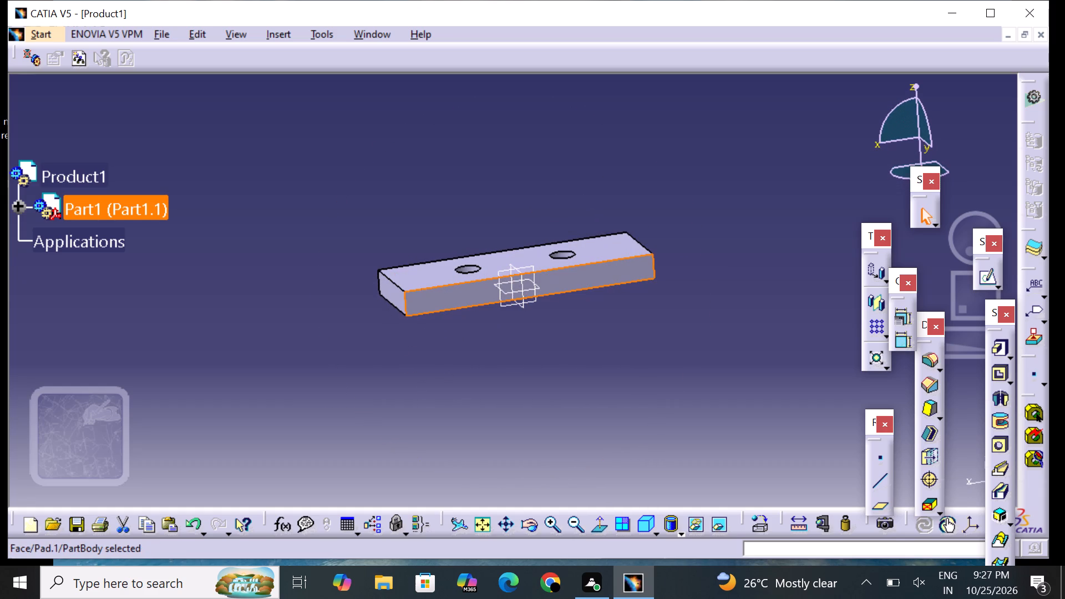
pyautogui.click(981, 275)
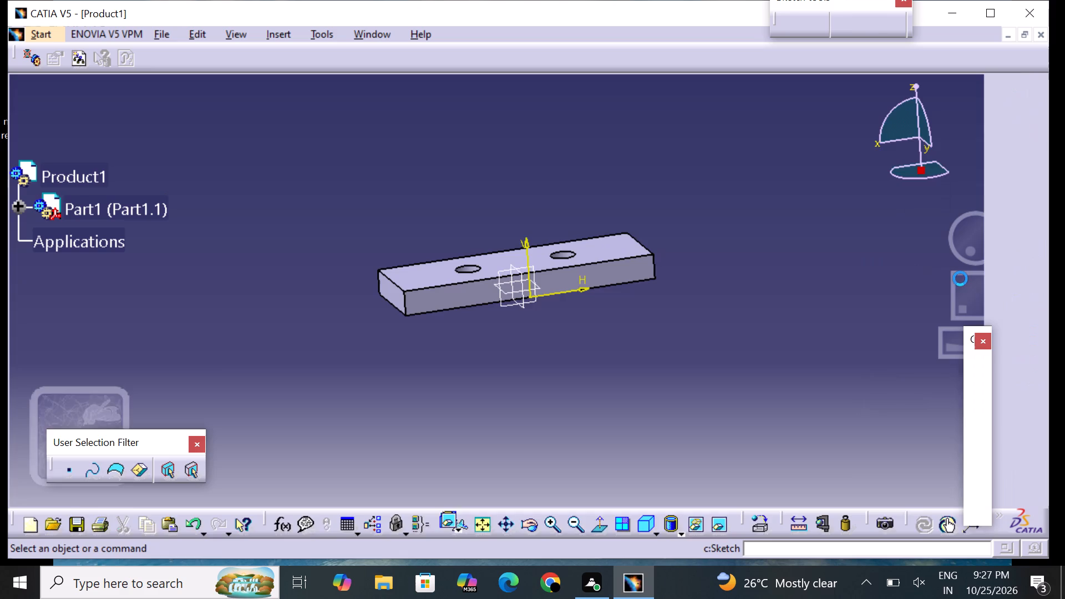
# Sketch a circle about 45 mm in diameter above the plate, centered on the V axis about 50 mm above the origin.
pyautogui.moveTo(552, 369); pyautogui.dragTo(557, 424, button='middle')
pyautogui.click(1010, 221)
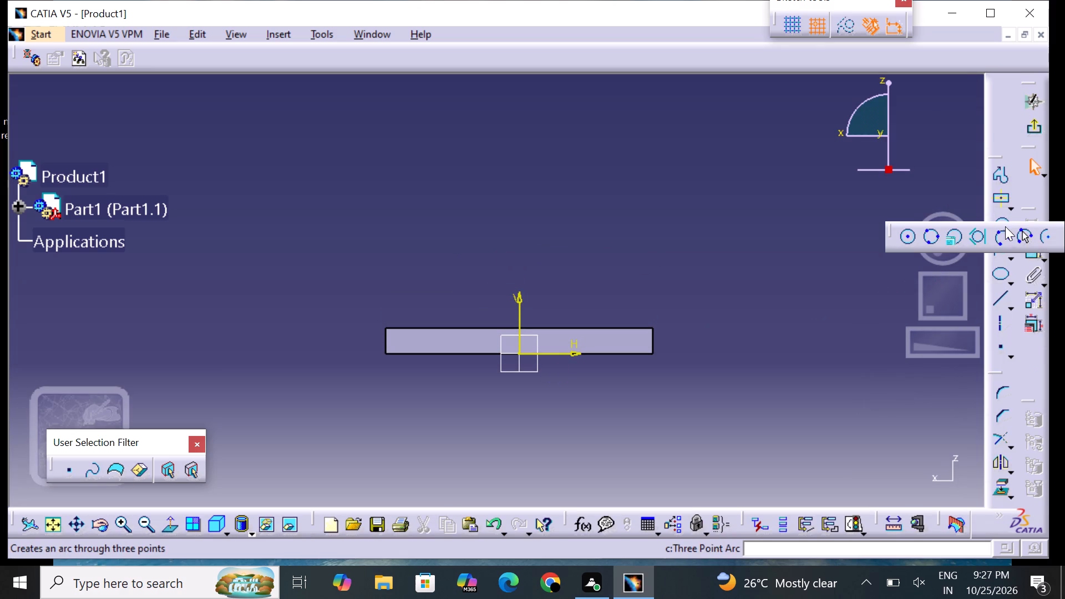
pyautogui.click(911, 241)
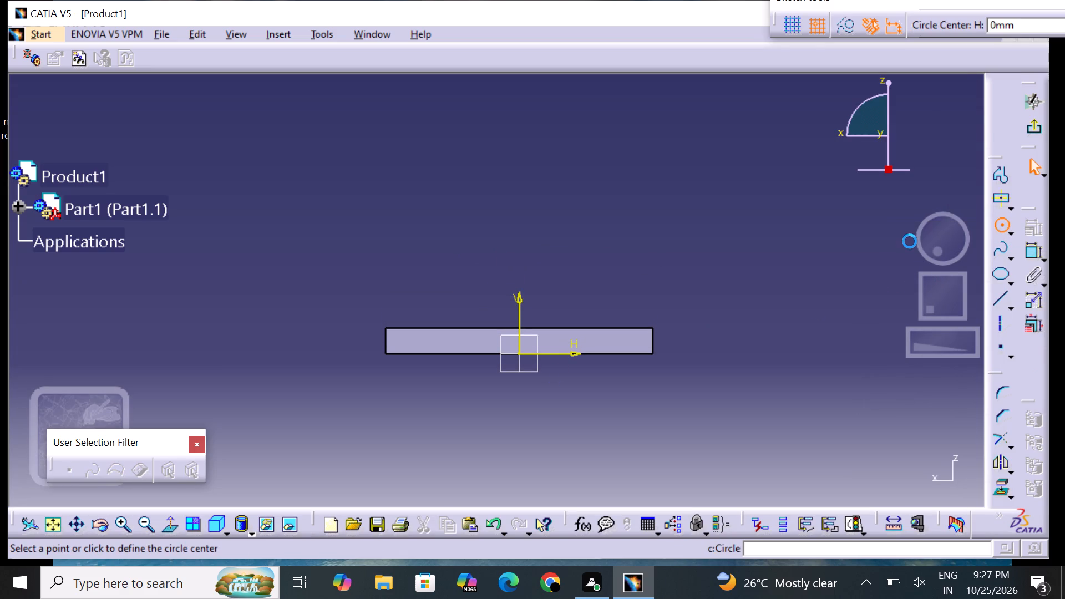
pyautogui.click(521, 273)
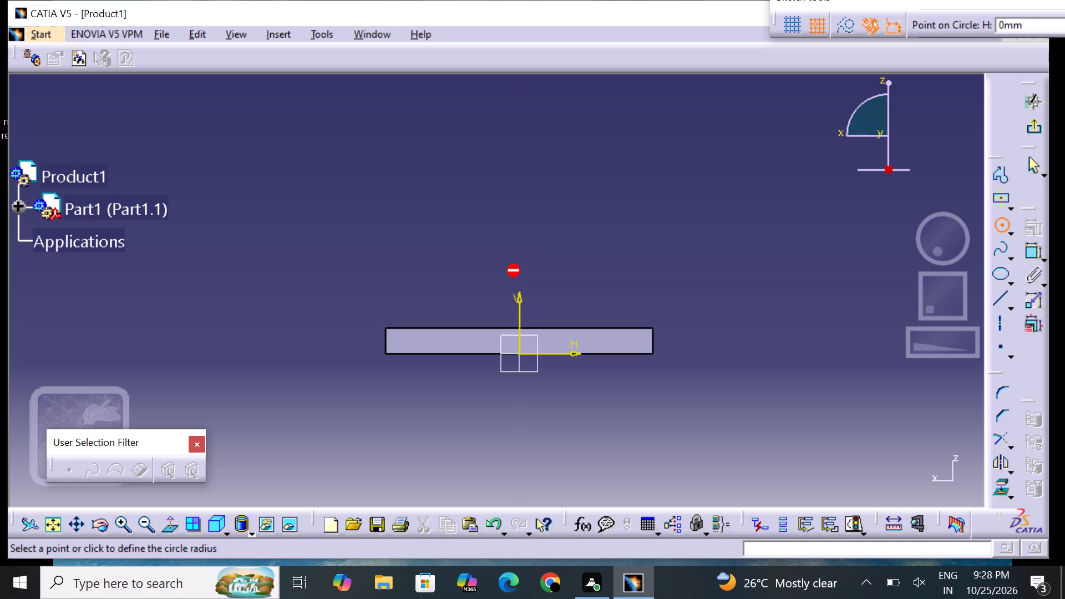
pyautogui.click(498, 303)
pyautogui.click(644, 278)
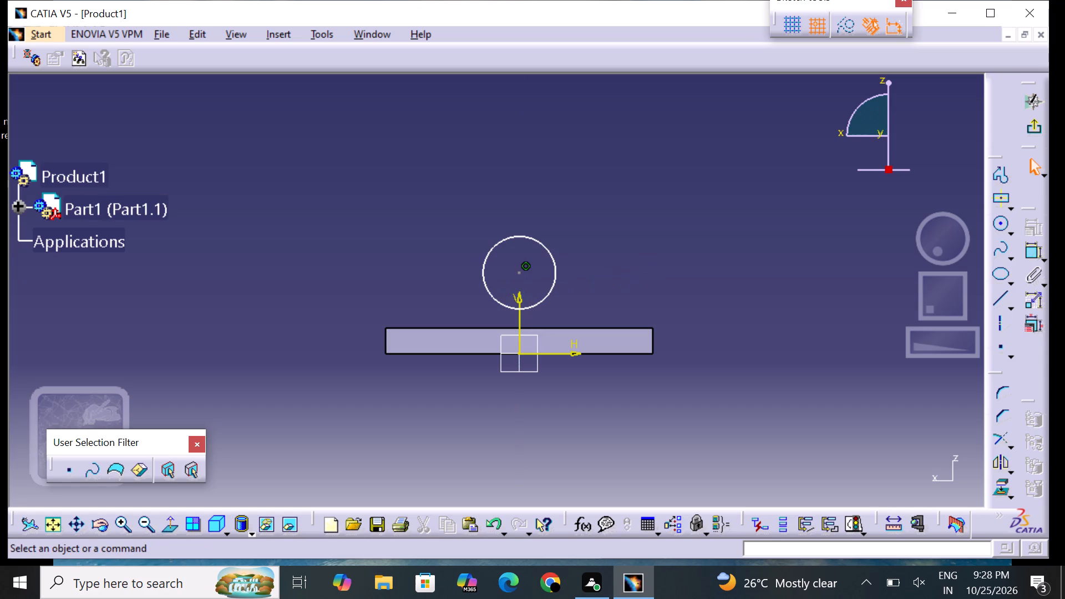
# Sketch a concentric inner circle about 28 mm in diameter on the first circle's center.
pyautogui.click(998, 227)
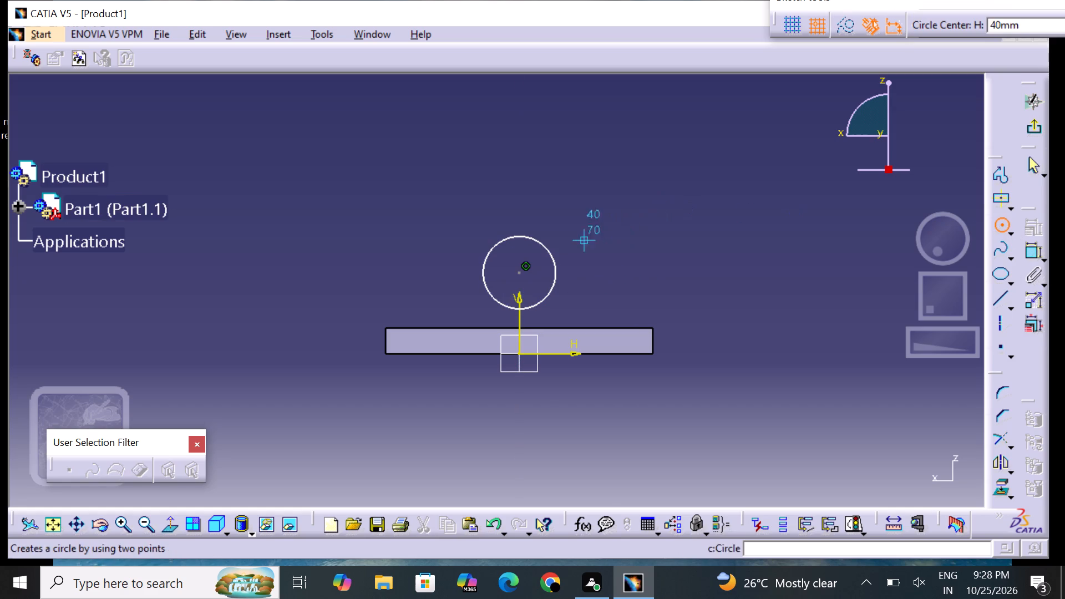
pyautogui.click(514, 277)
pyautogui.click(508, 292)
pyautogui.click(712, 316)
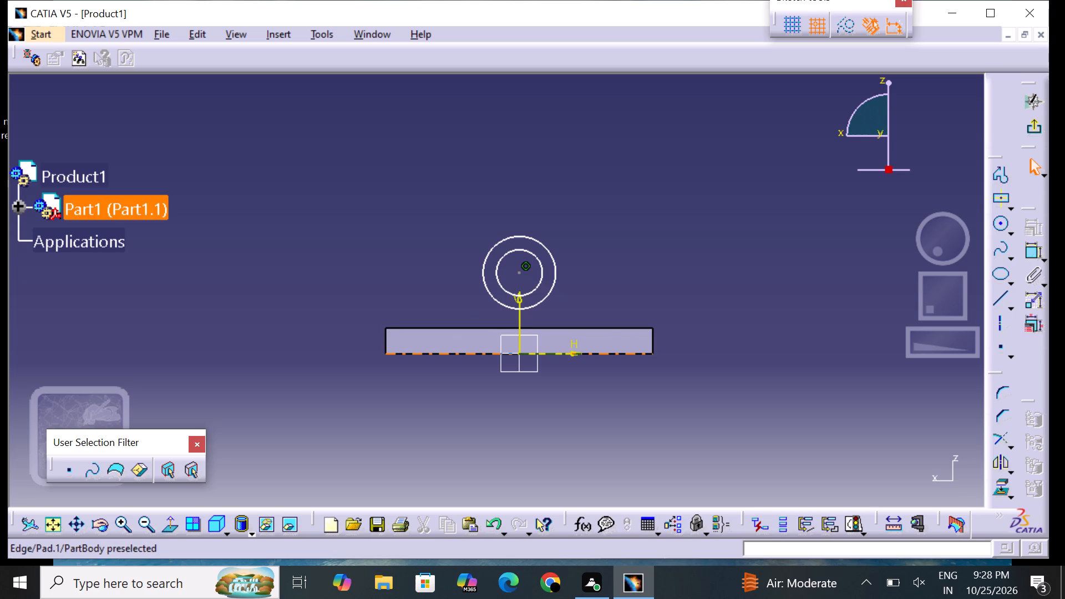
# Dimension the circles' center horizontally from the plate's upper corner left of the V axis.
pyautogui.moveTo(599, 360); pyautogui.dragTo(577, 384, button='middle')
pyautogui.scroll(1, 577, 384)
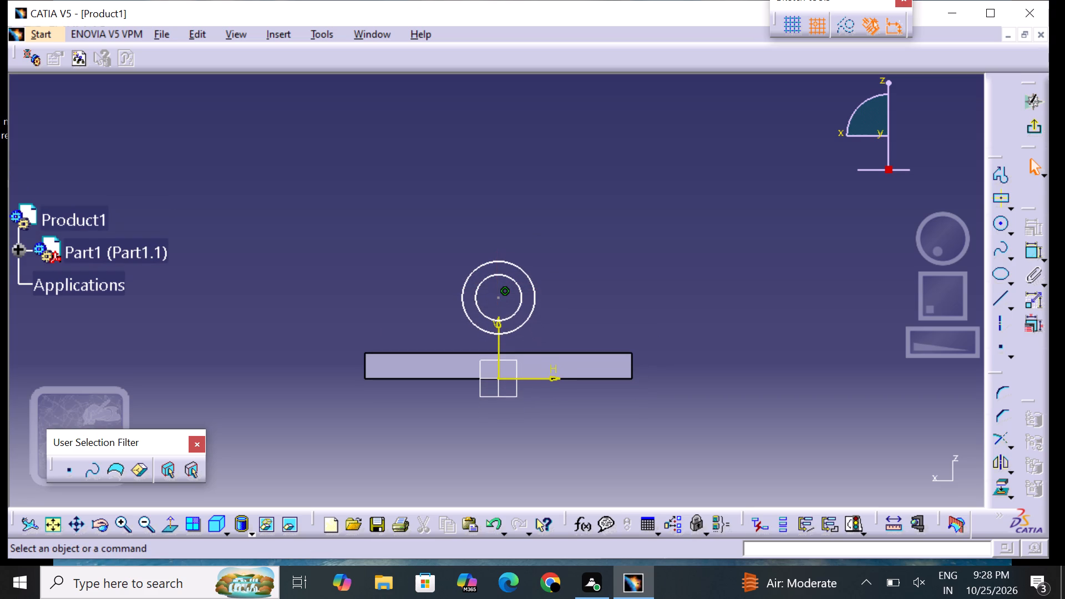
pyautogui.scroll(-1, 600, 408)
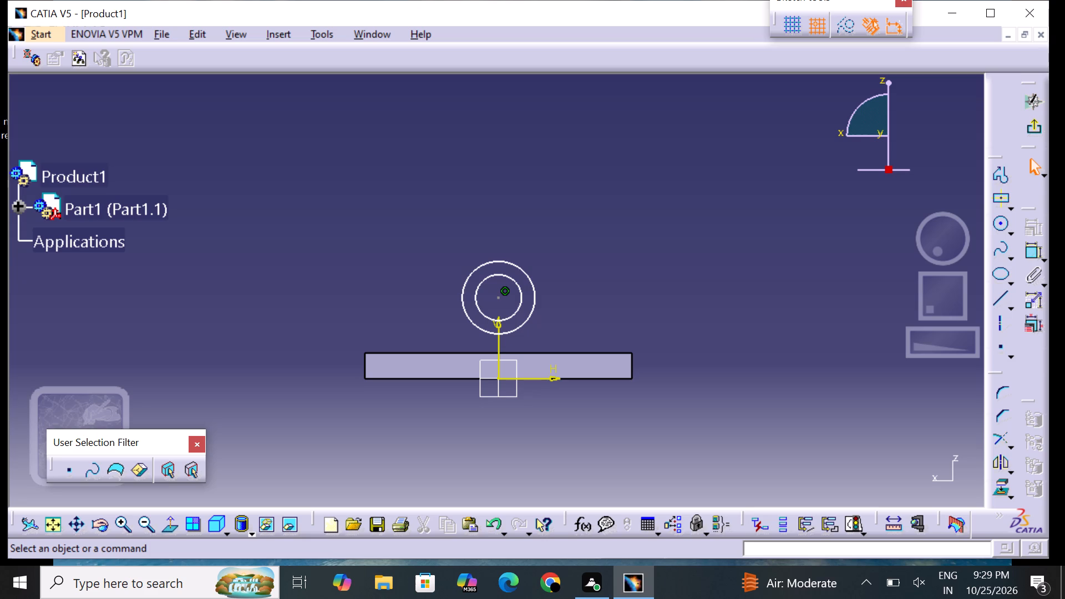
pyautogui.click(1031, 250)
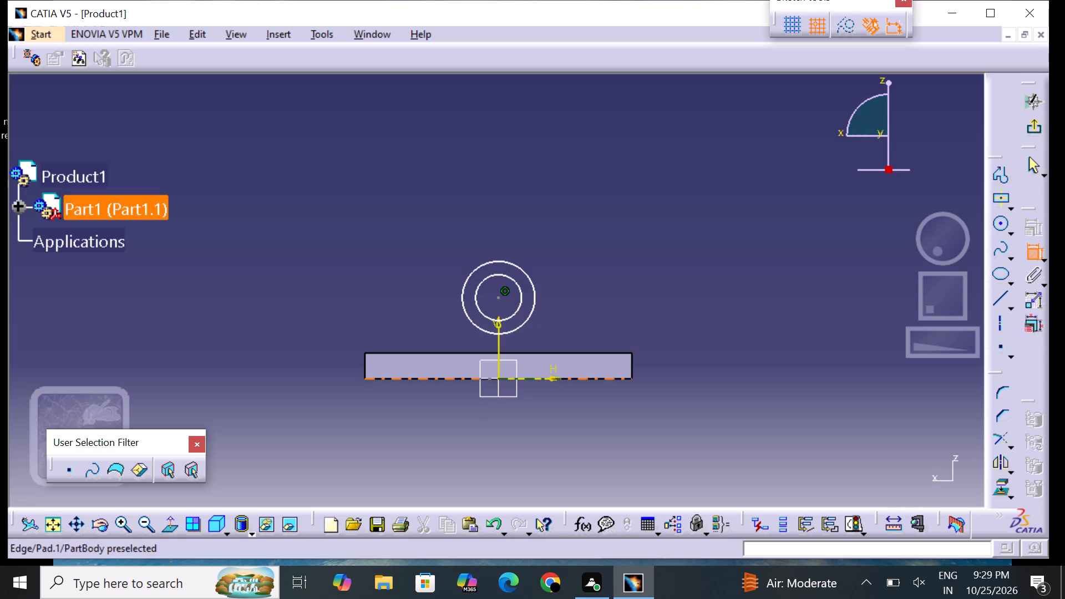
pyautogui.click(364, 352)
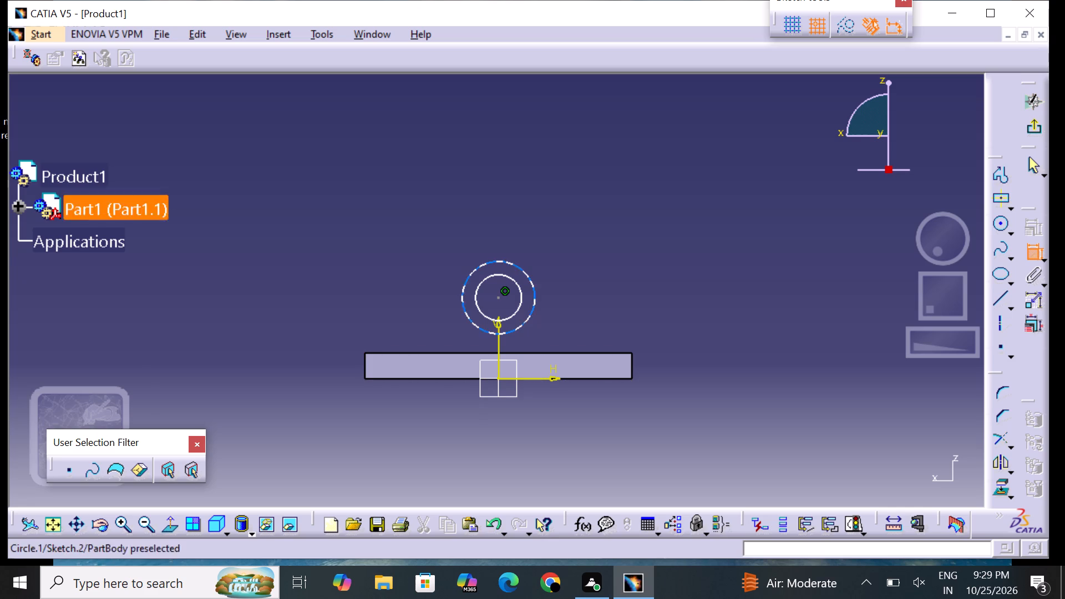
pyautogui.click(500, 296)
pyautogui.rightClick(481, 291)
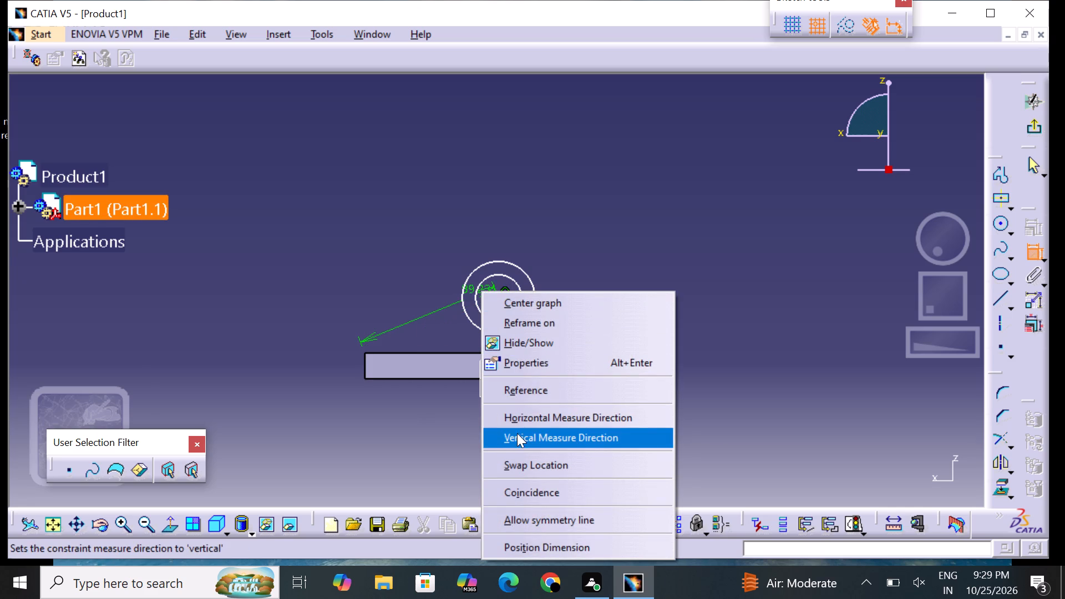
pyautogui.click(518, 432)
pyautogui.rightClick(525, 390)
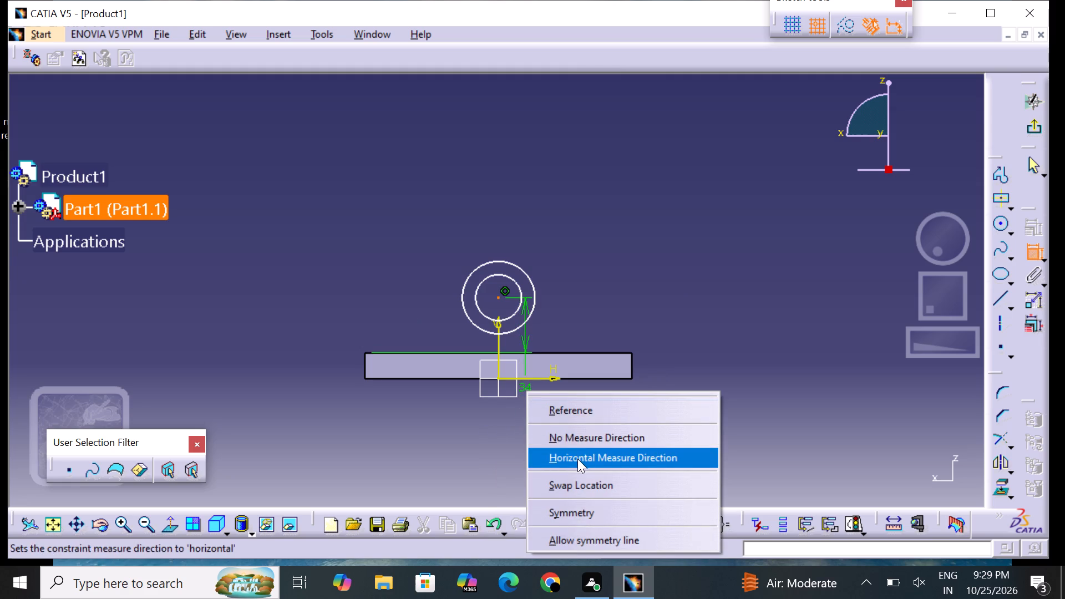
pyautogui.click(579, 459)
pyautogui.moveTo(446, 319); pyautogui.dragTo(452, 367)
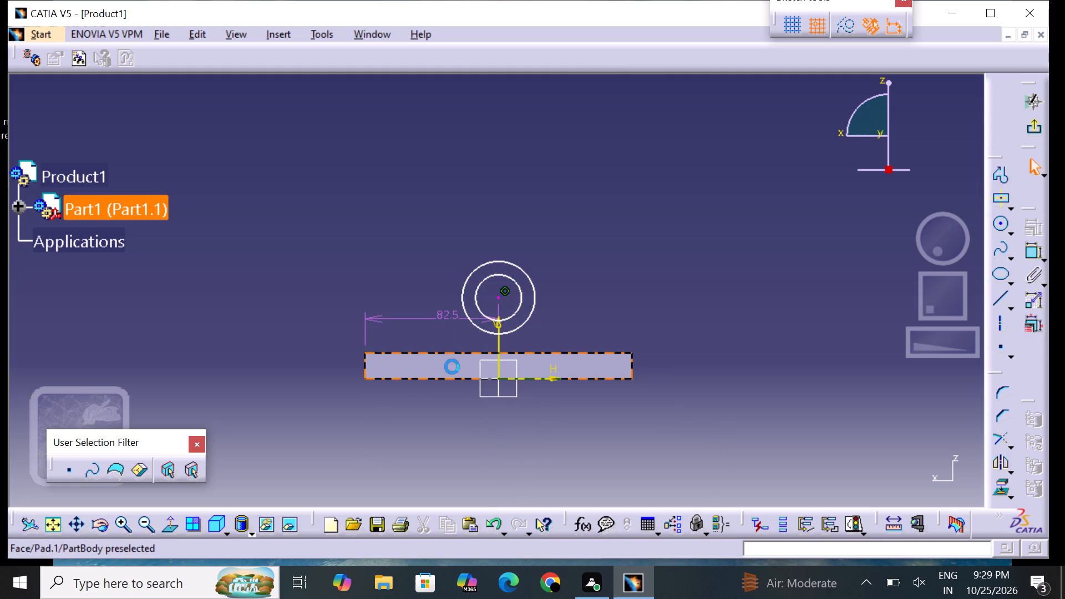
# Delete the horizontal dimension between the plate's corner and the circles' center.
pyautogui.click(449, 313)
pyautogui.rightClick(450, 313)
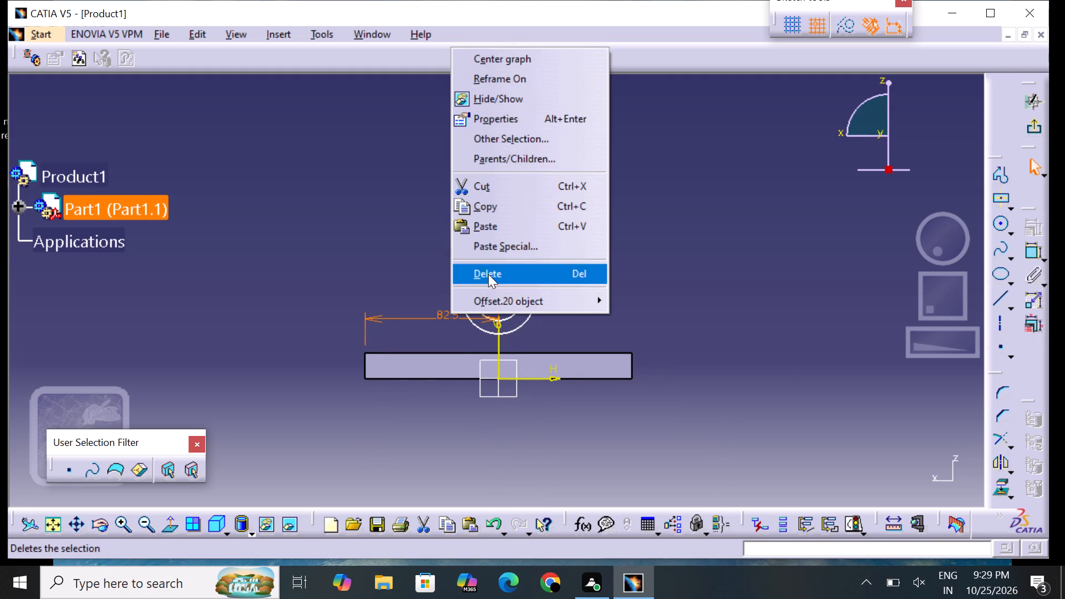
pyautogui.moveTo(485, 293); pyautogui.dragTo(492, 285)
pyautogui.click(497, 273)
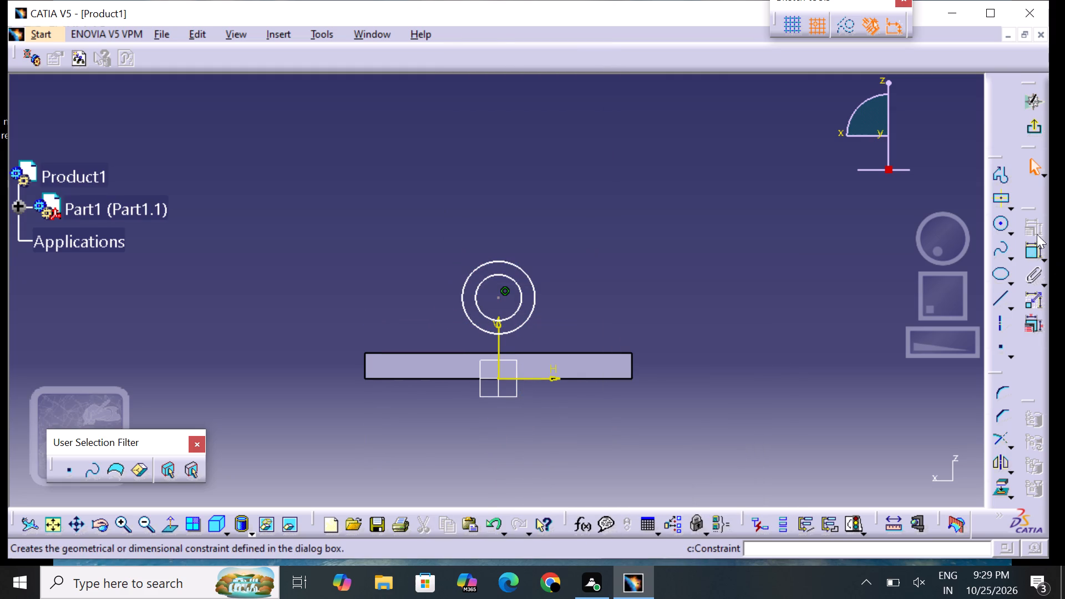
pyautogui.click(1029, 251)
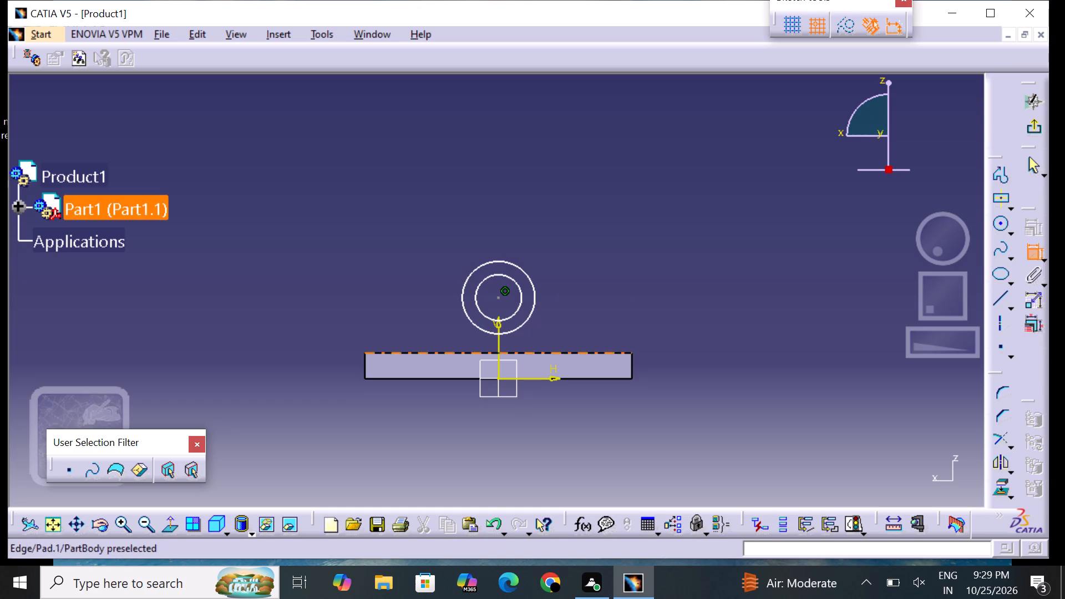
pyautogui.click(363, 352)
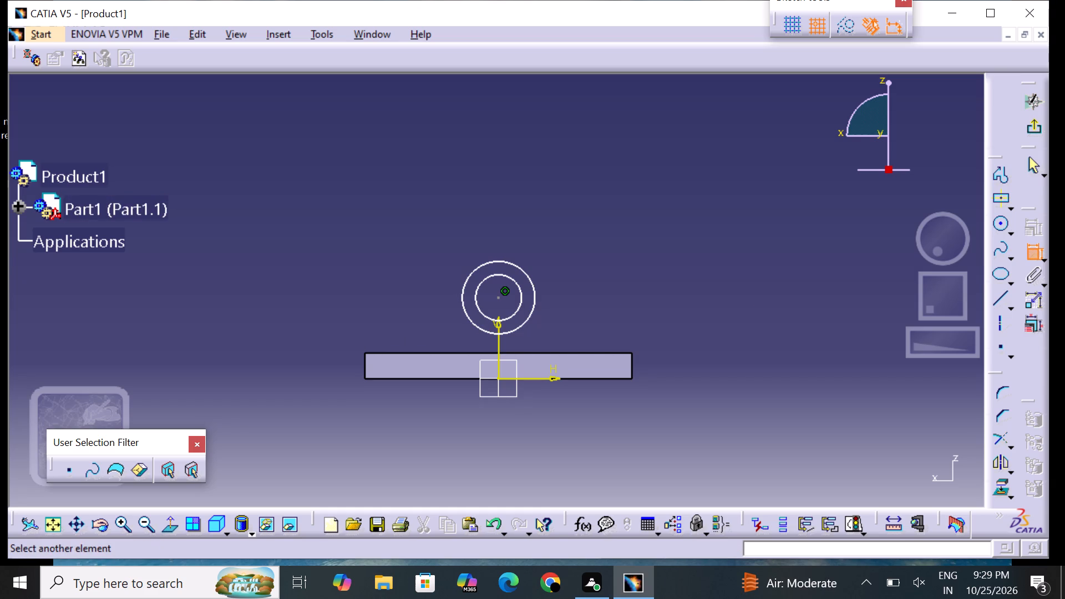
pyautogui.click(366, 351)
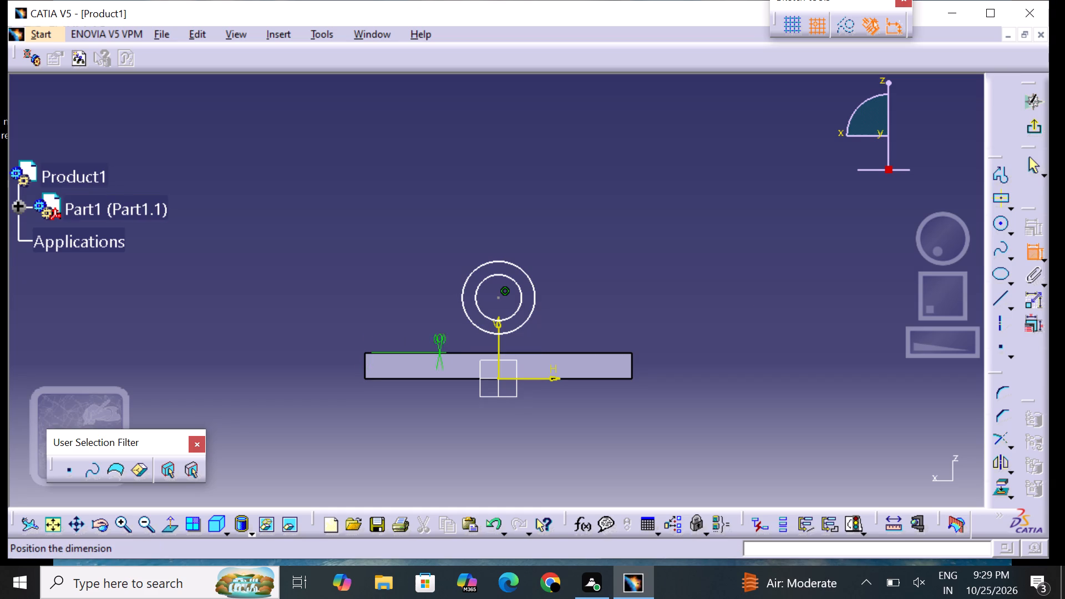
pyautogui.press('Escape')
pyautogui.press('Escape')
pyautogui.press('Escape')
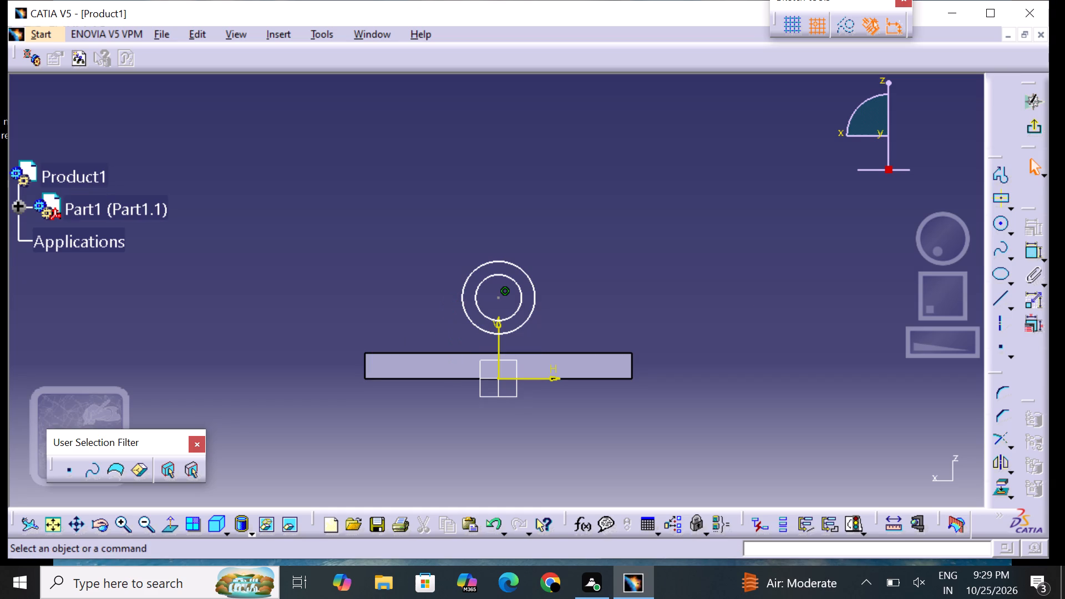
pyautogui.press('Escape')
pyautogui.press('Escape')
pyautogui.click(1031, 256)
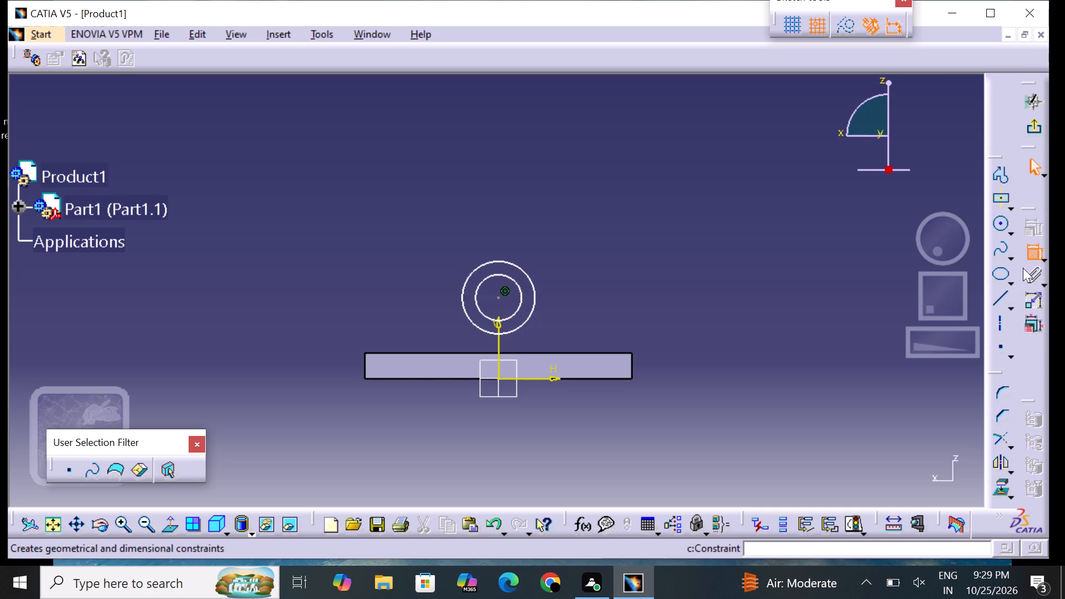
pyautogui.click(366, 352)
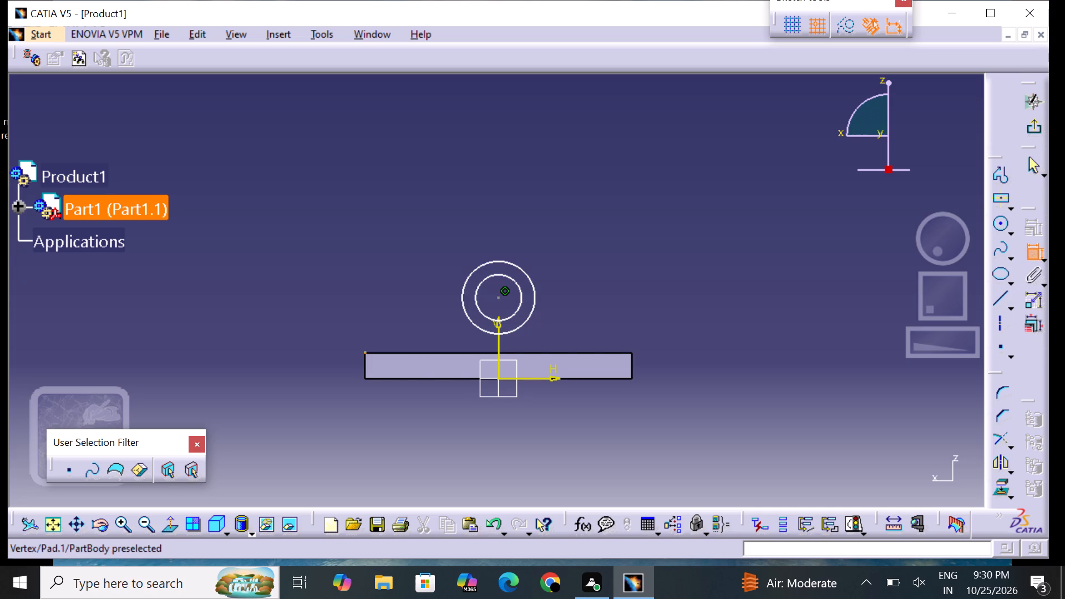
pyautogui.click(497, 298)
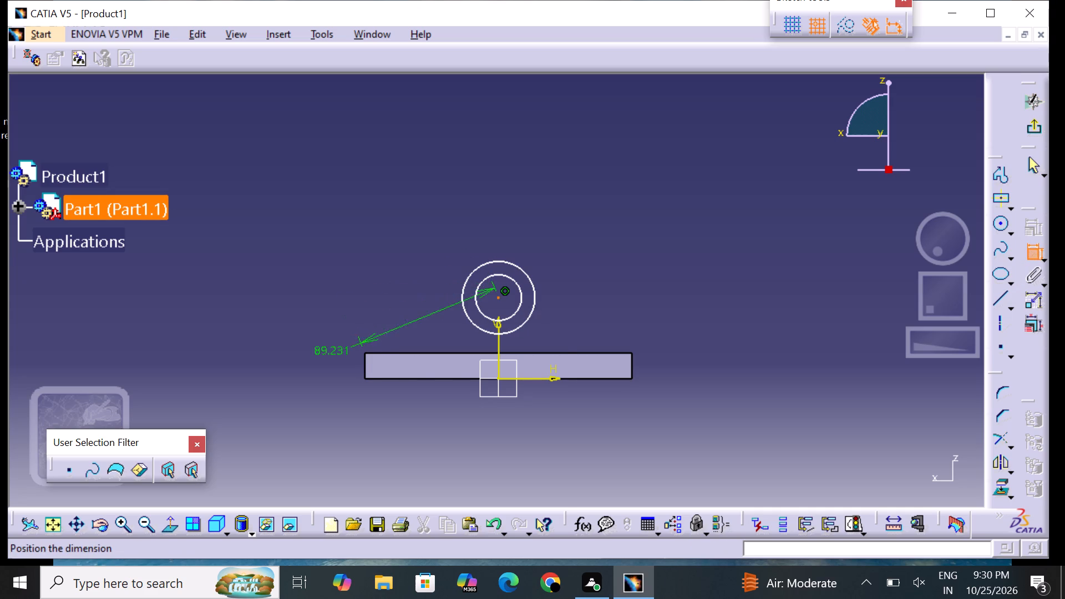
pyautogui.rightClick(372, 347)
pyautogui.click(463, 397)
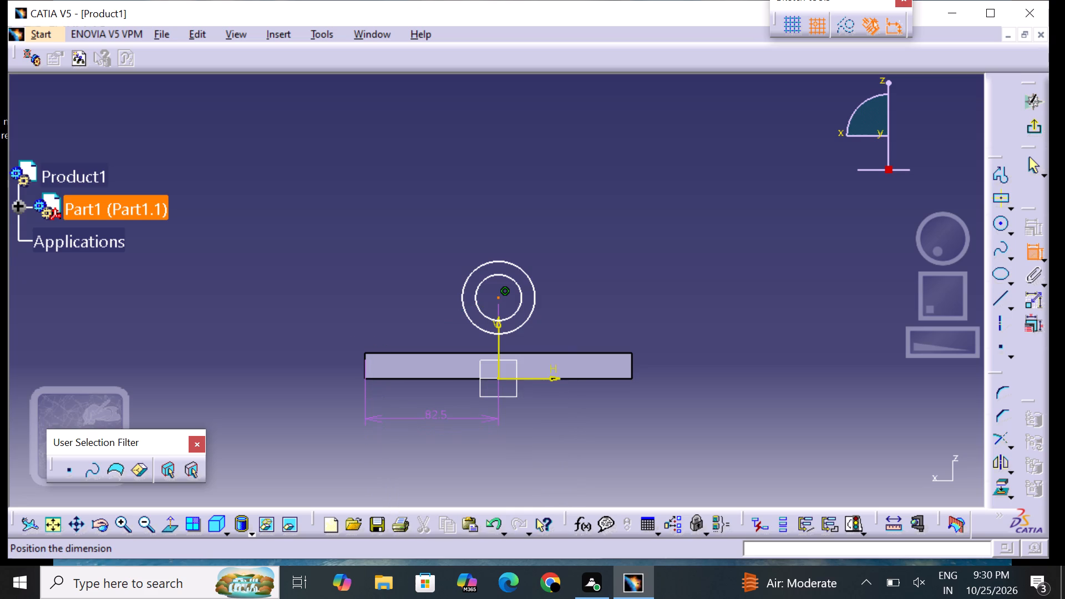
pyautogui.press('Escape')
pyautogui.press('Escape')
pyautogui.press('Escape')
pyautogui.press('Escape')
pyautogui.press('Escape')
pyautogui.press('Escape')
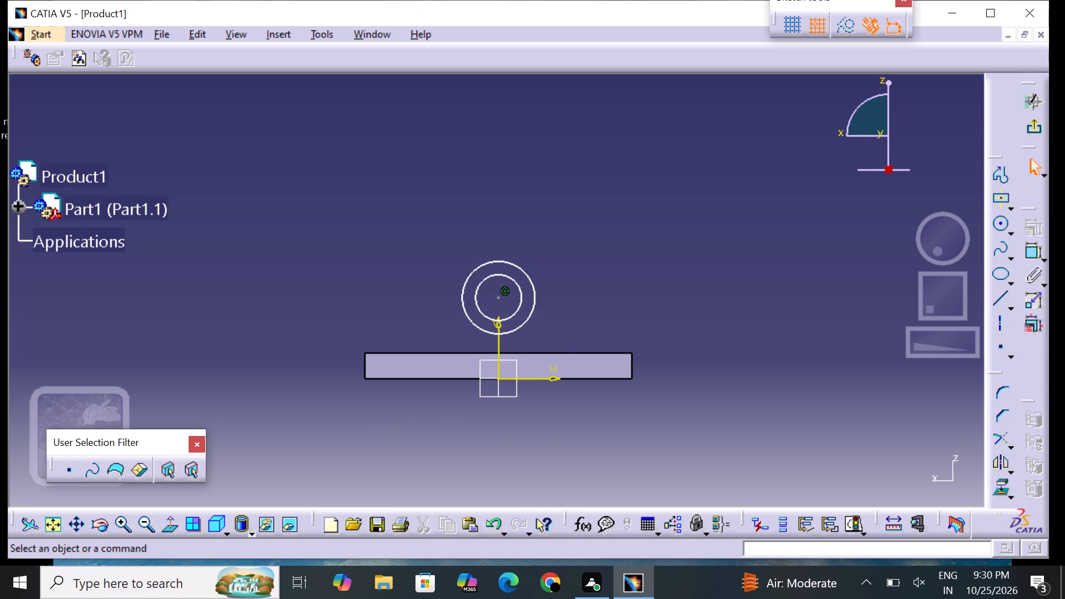
# Delete the circles' center point and both concentric circles above the plate.
pyautogui.click(499, 298)
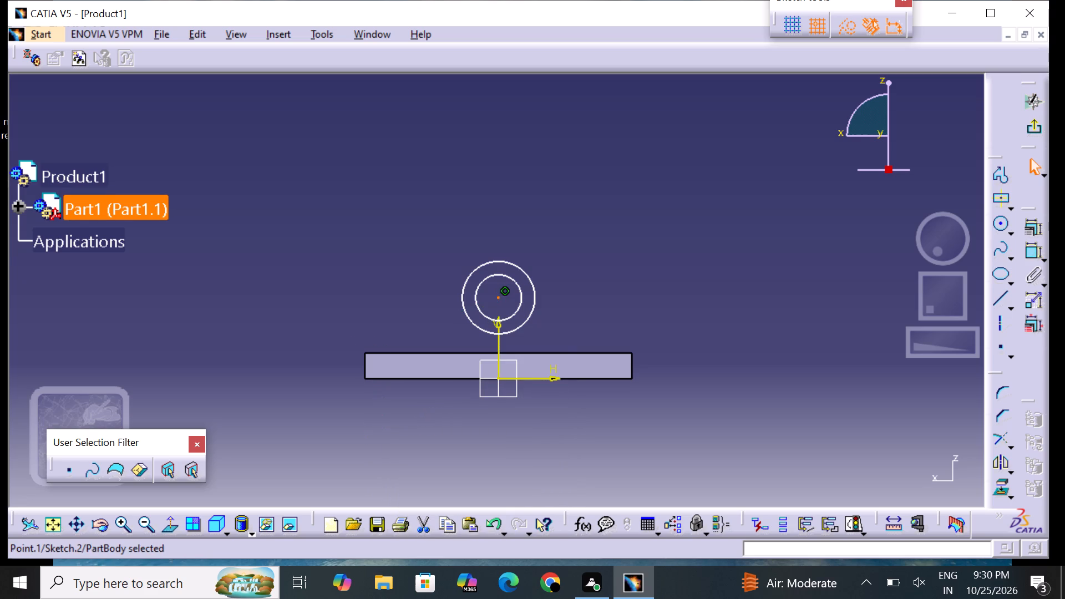
pyautogui.press('Delete')
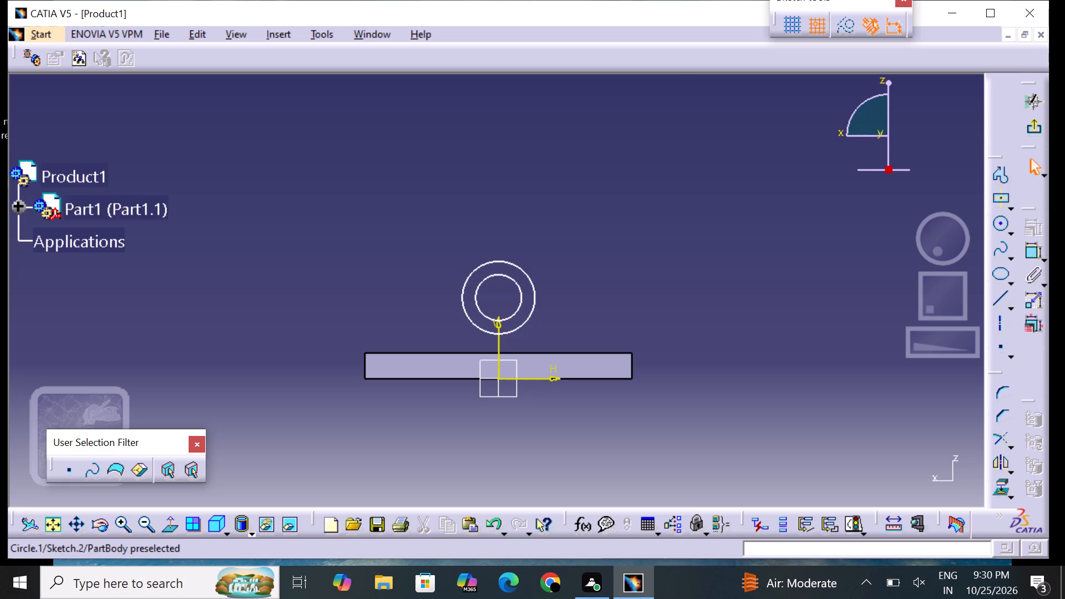
pyautogui.click(527, 317)
pyautogui.rightClick(527, 317)
pyautogui.click(579, 282)
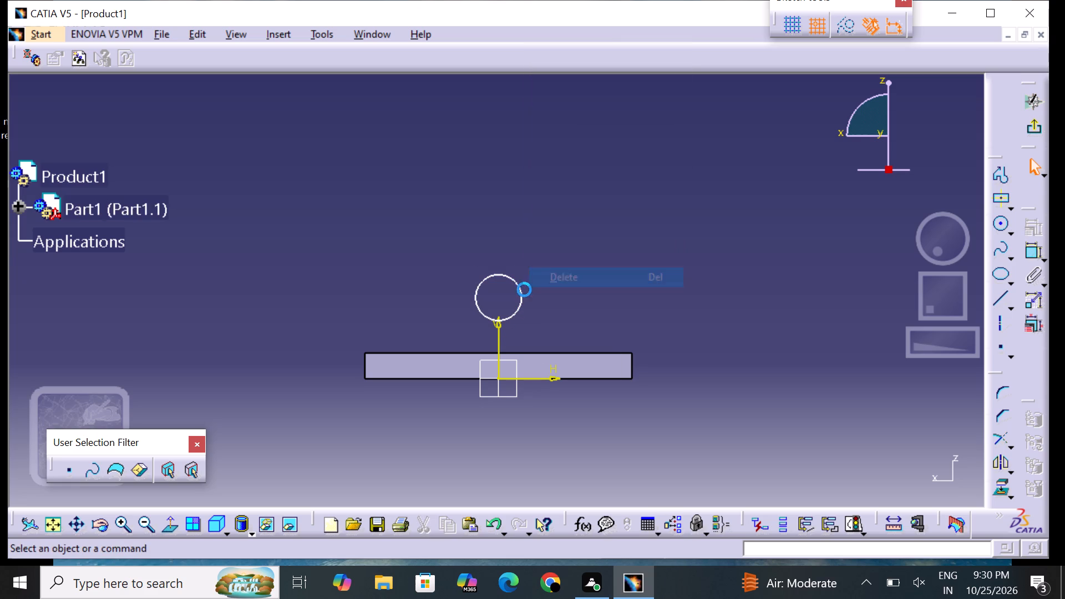
pyautogui.click(519, 308)
pyautogui.rightClick(518, 308)
pyautogui.click(554, 270)
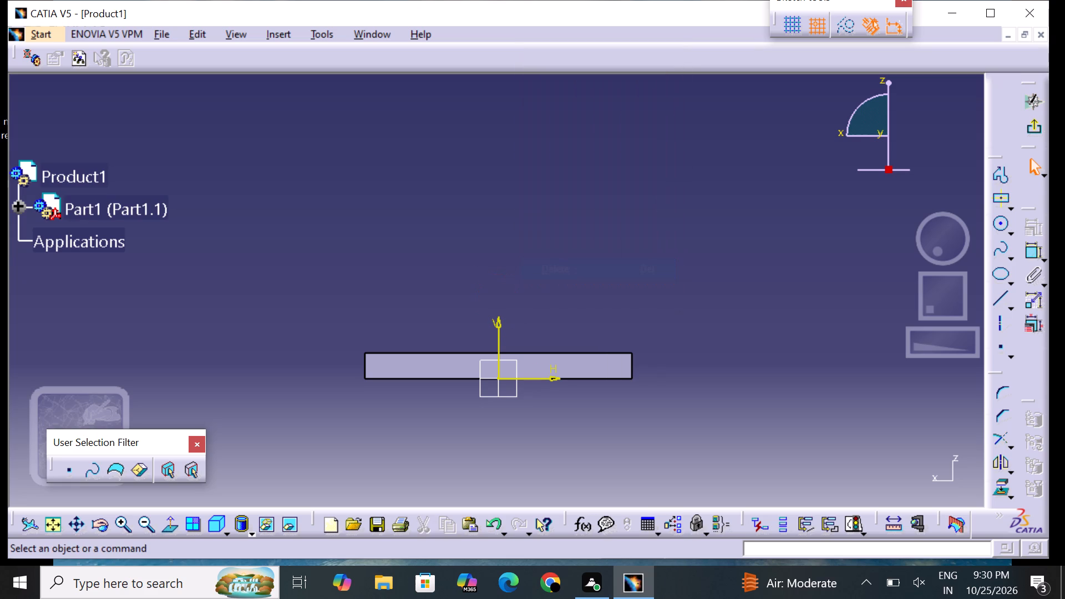
# Sketch a circle about 45 mm in diameter above the plate, centered on the V axis about 60 mm above the origin.
pyautogui.click(992, 221)
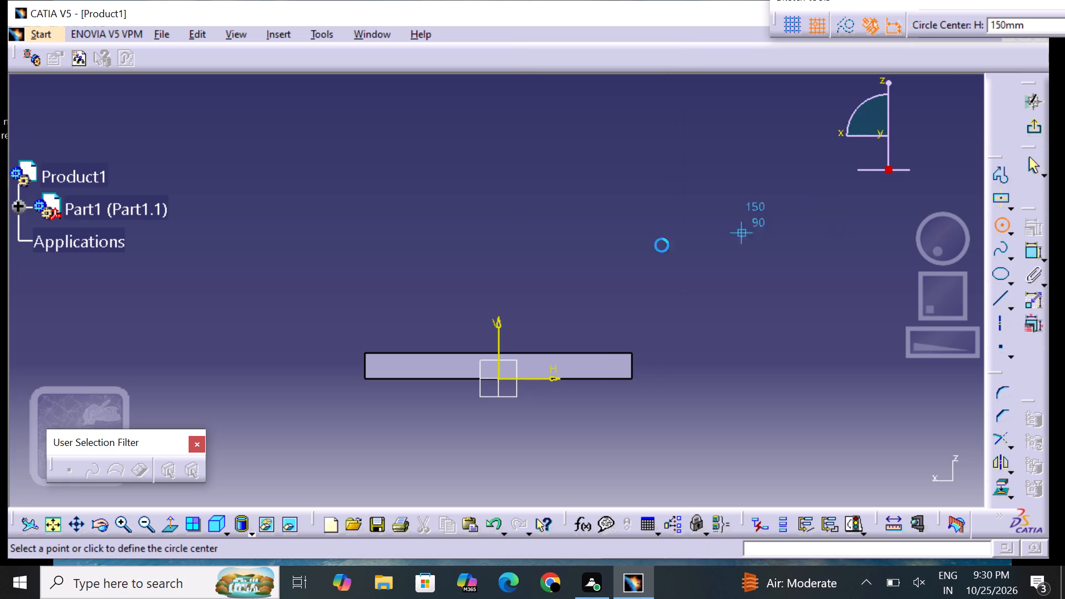
pyautogui.click(499, 279)
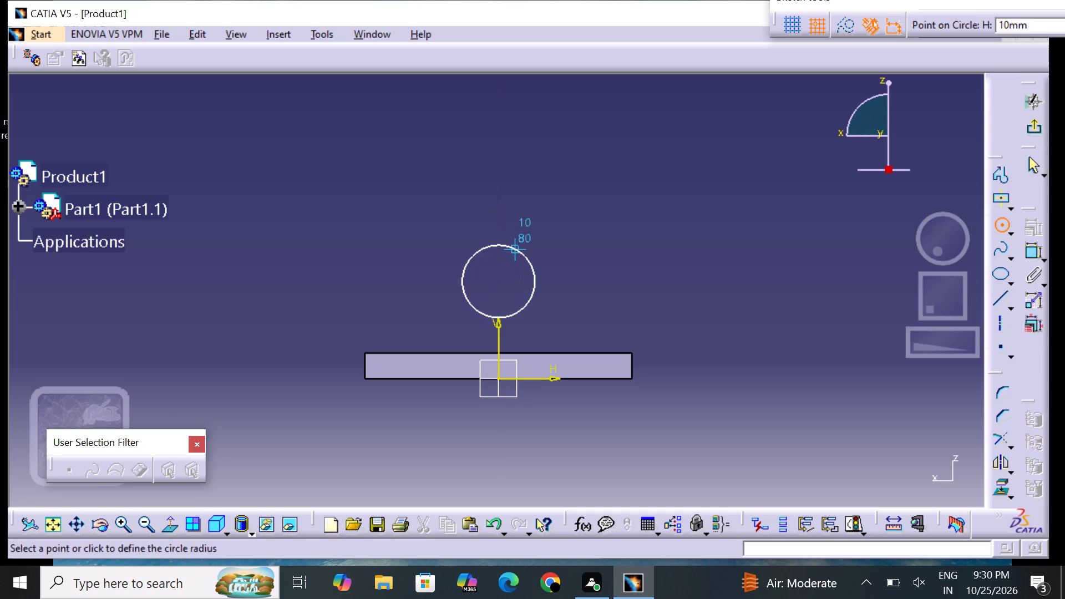
pyautogui.click(518, 253)
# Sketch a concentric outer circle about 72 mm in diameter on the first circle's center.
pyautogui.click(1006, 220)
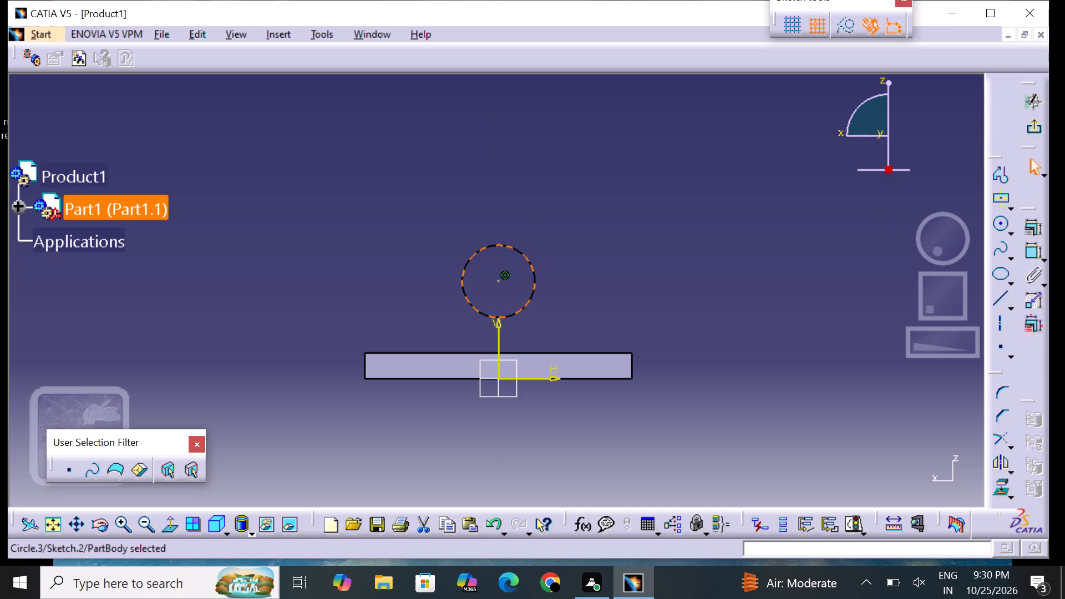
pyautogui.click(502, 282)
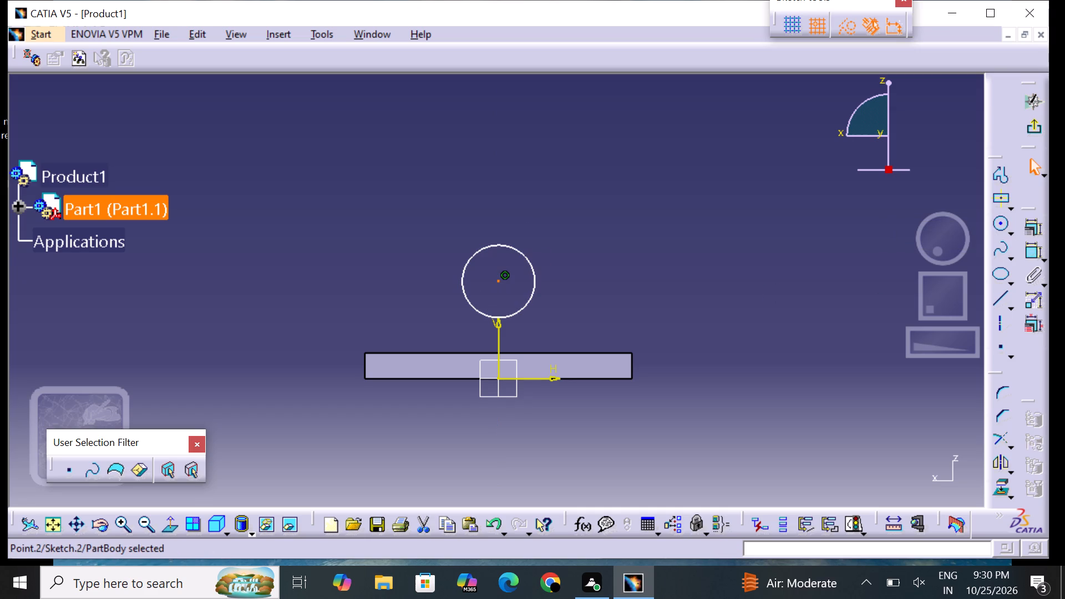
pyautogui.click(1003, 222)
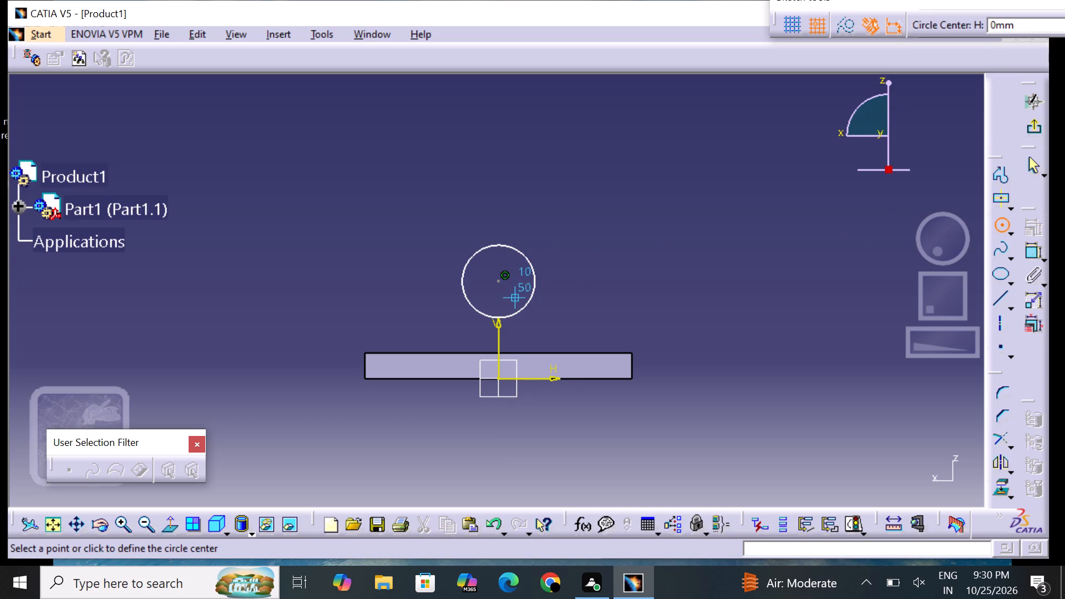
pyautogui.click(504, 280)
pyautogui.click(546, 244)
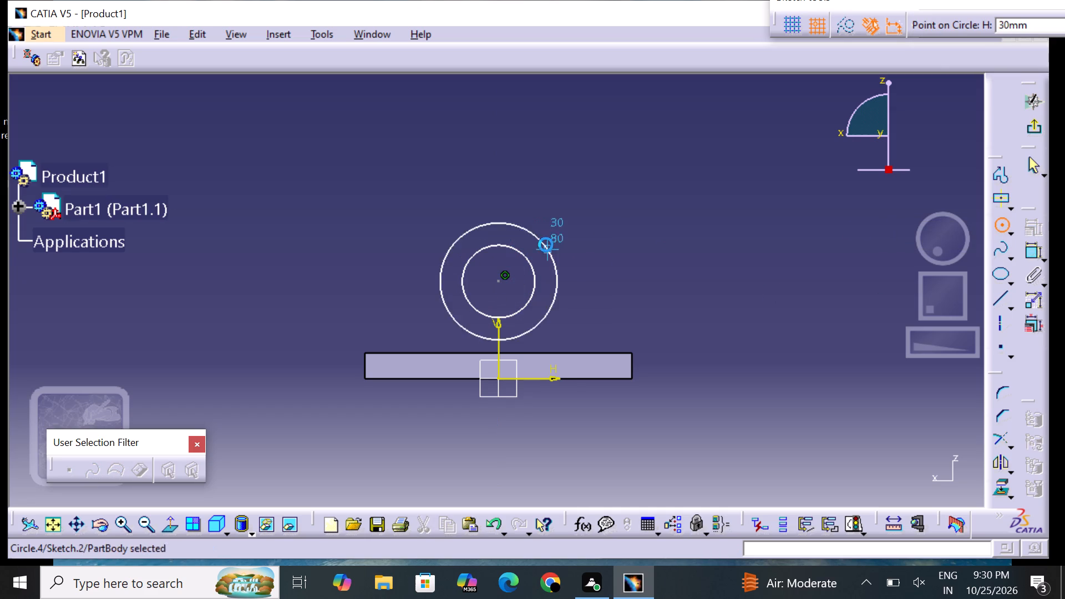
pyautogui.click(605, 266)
# Dimension the inner circle's diameter and set it to 25 mm.
pyautogui.click(1030, 255)
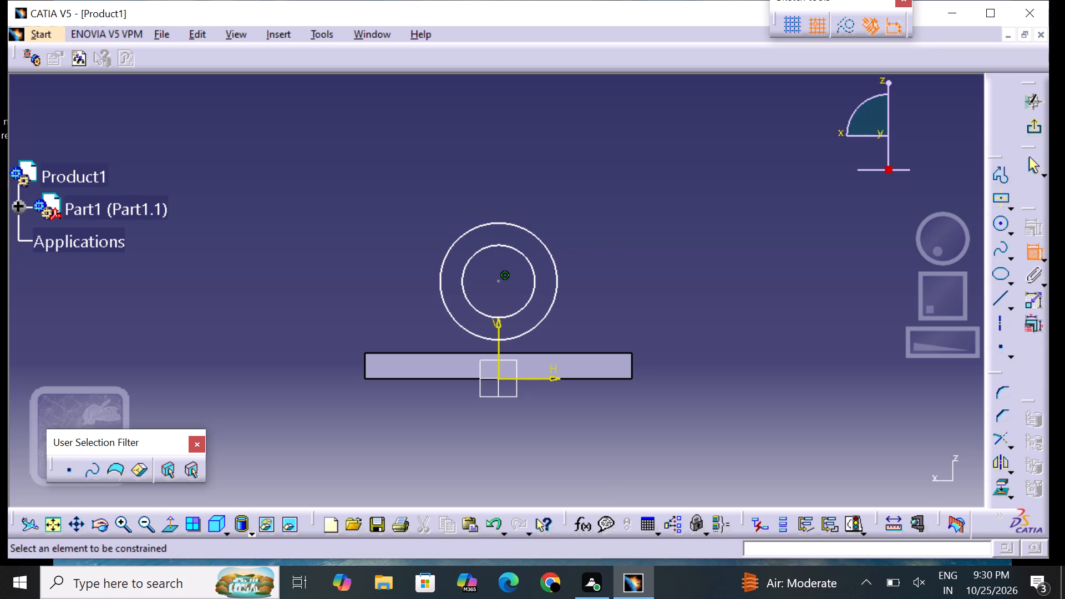
pyautogui.click(532, 266)
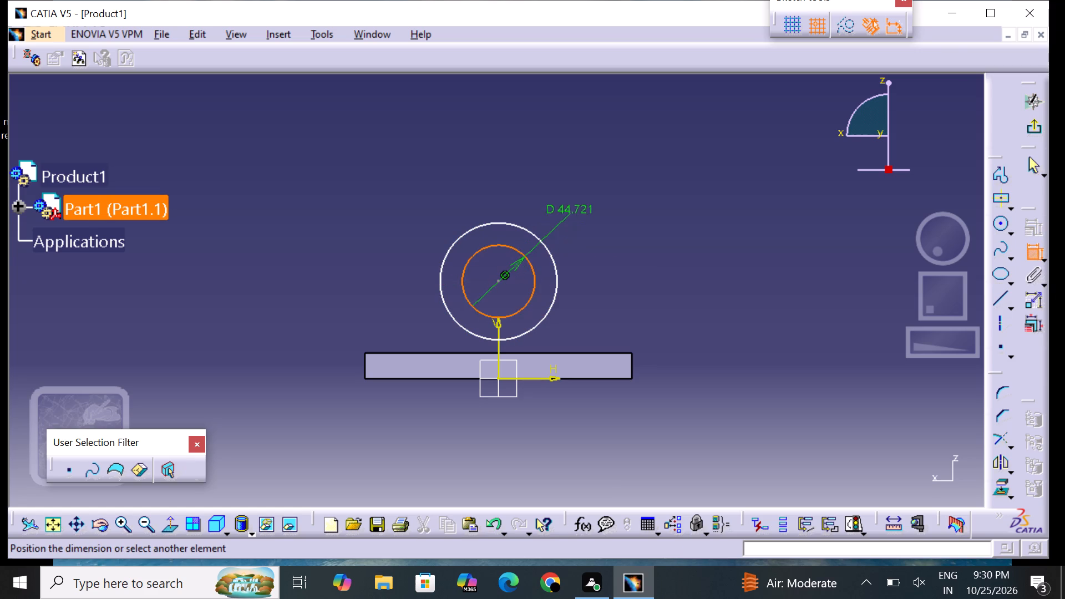
pyautogui.click(582, 199)
pyautogui.doubleClick(582, 199)
pyautogui.press('BackSpace')
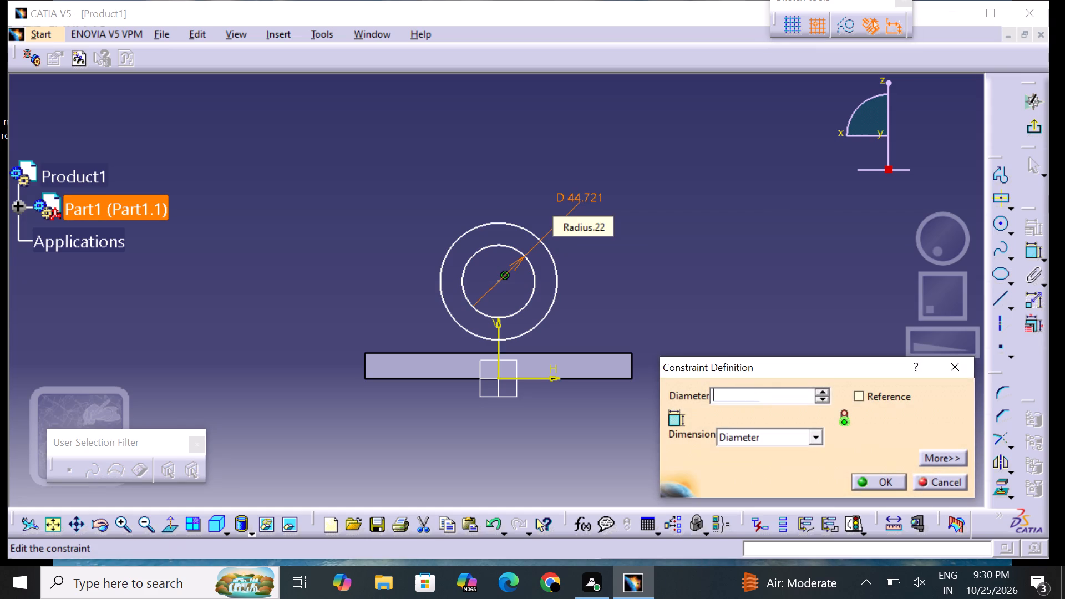
pyautogui.write('25')
pyautogui.press('Return')
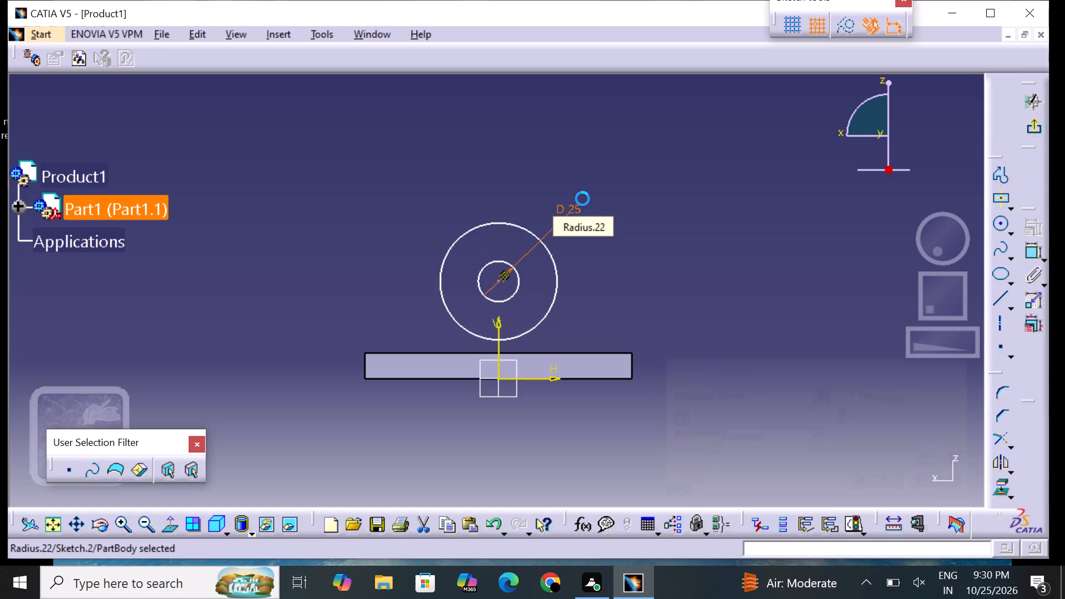
pyautogui.click(677, 266)
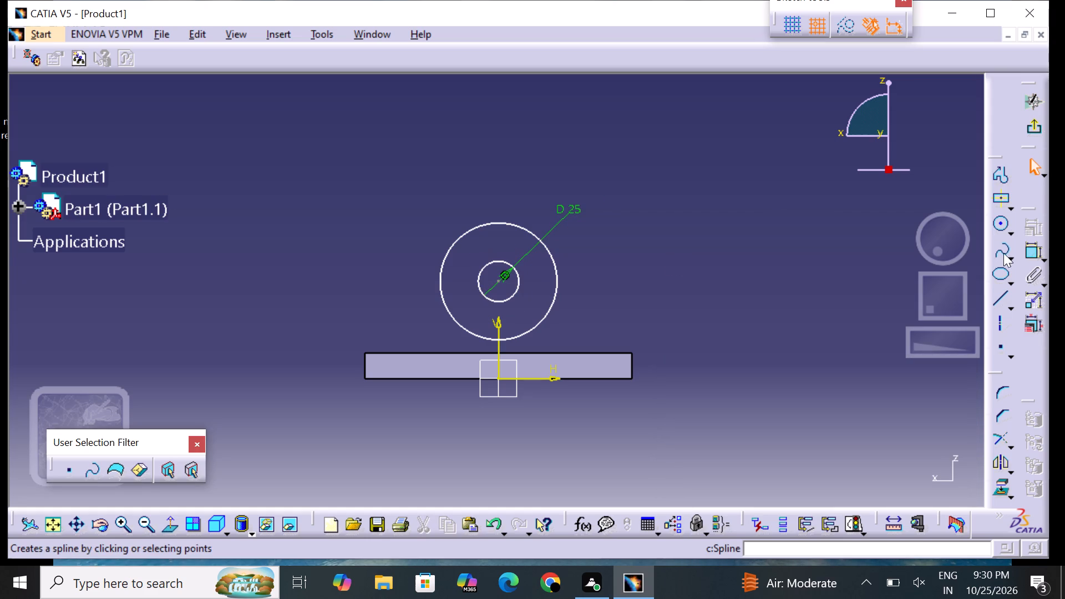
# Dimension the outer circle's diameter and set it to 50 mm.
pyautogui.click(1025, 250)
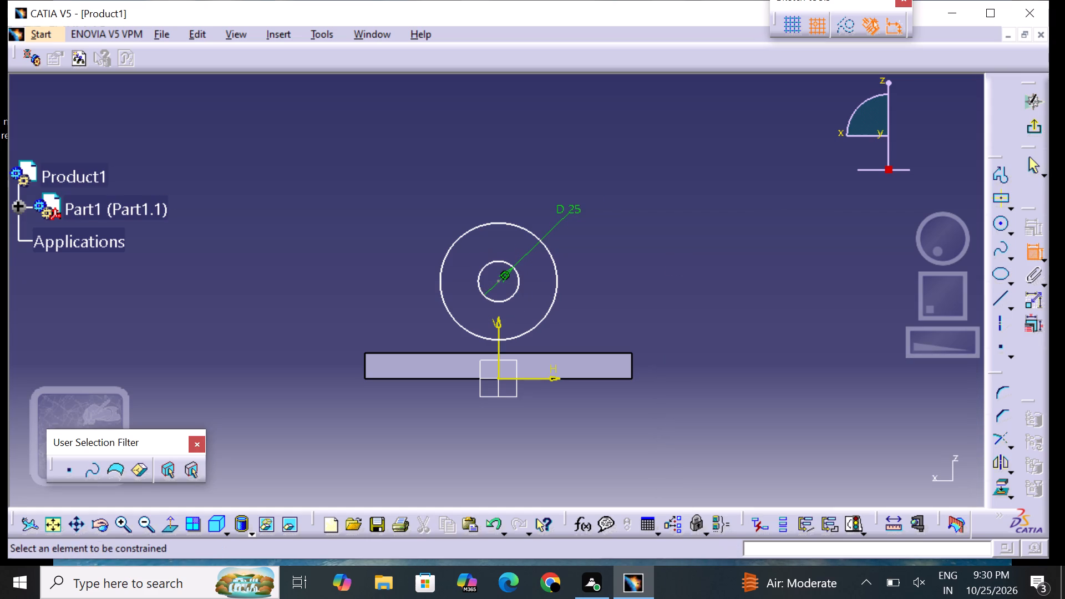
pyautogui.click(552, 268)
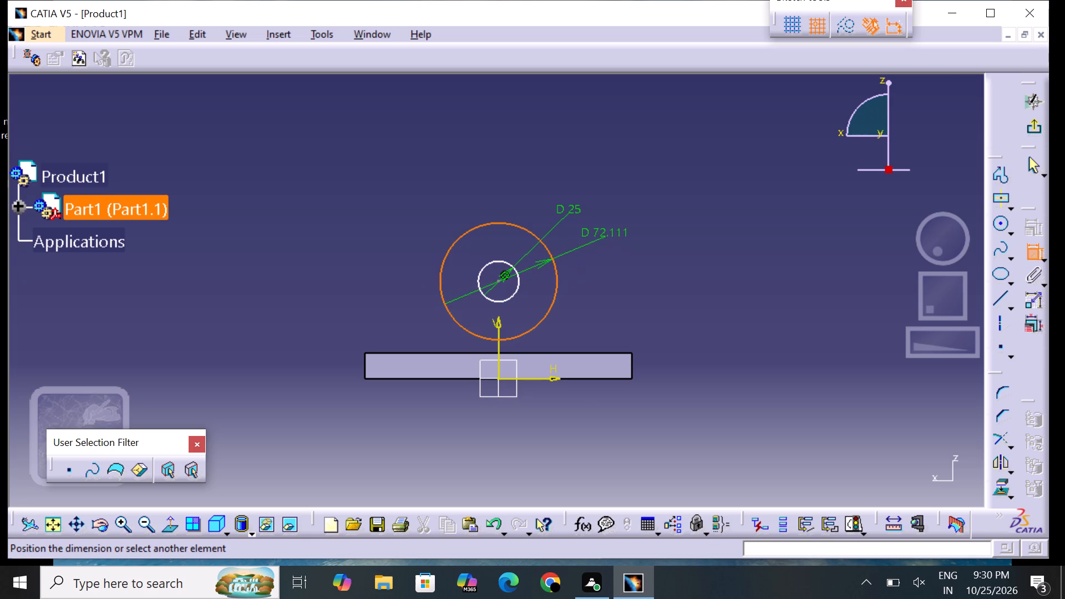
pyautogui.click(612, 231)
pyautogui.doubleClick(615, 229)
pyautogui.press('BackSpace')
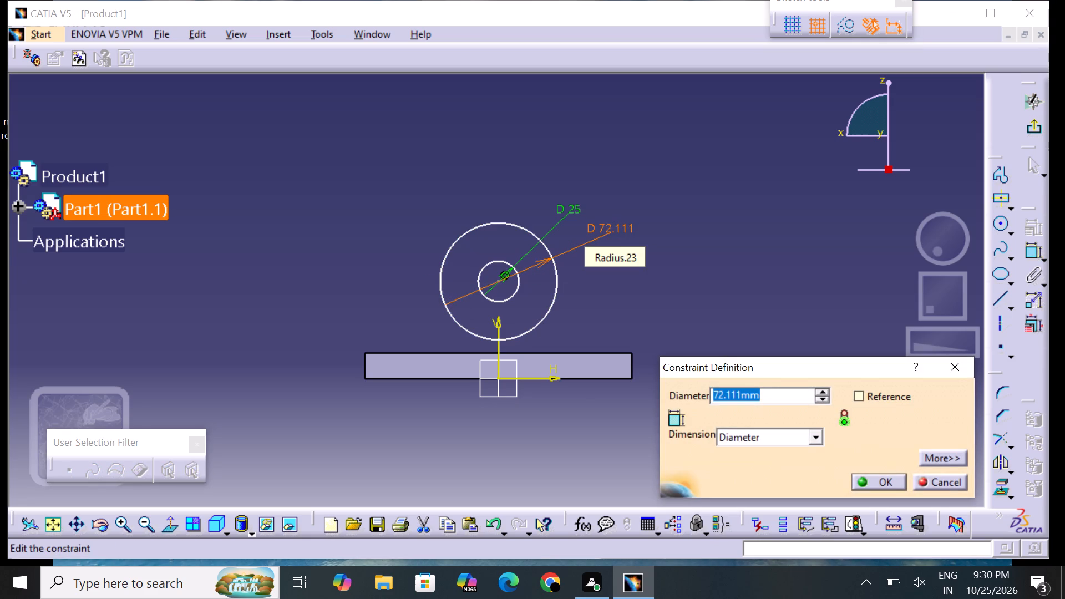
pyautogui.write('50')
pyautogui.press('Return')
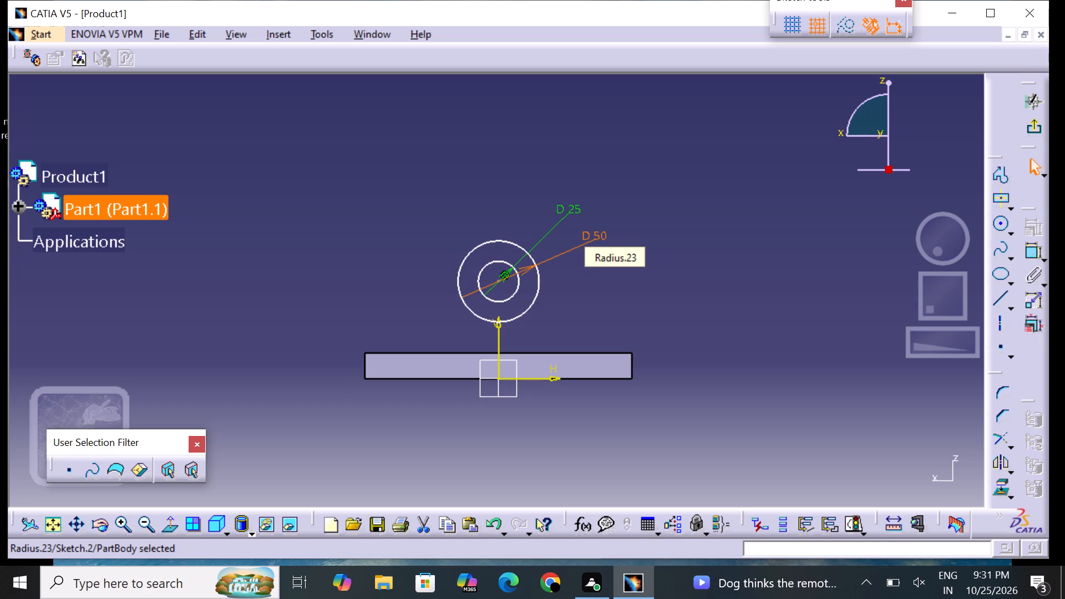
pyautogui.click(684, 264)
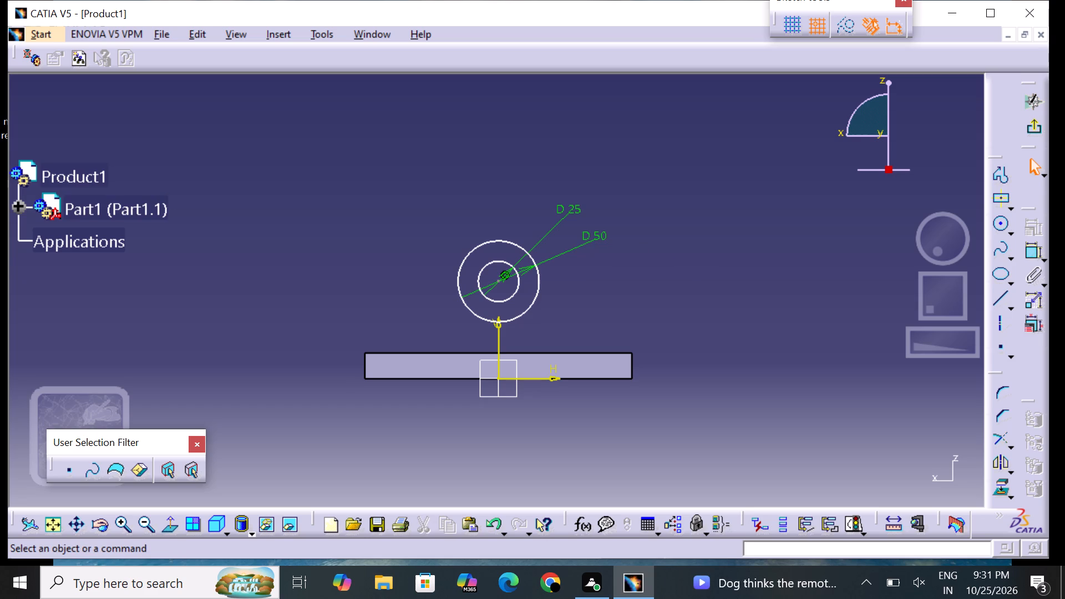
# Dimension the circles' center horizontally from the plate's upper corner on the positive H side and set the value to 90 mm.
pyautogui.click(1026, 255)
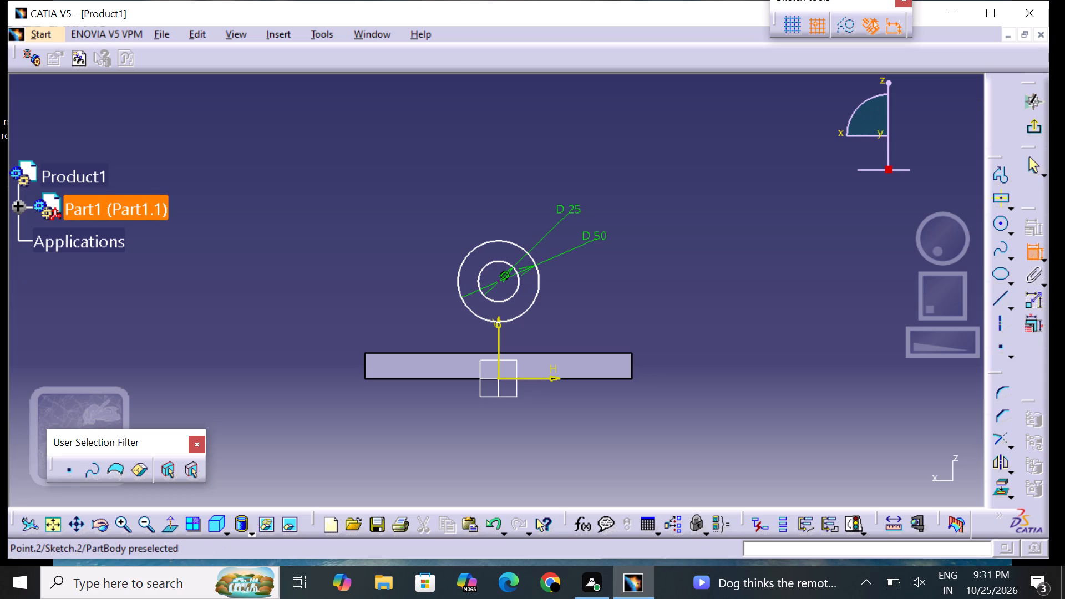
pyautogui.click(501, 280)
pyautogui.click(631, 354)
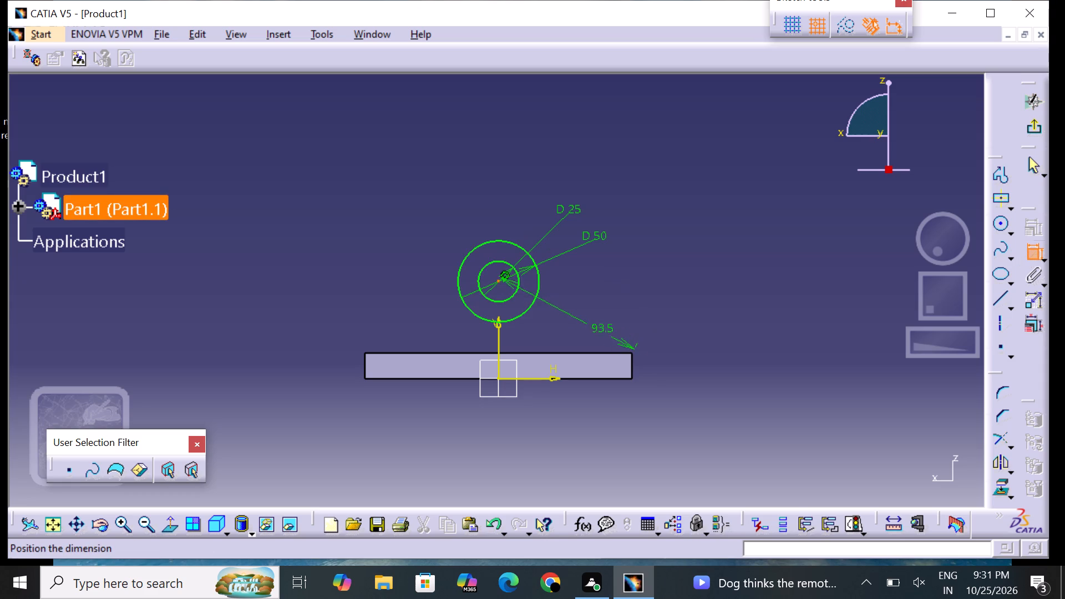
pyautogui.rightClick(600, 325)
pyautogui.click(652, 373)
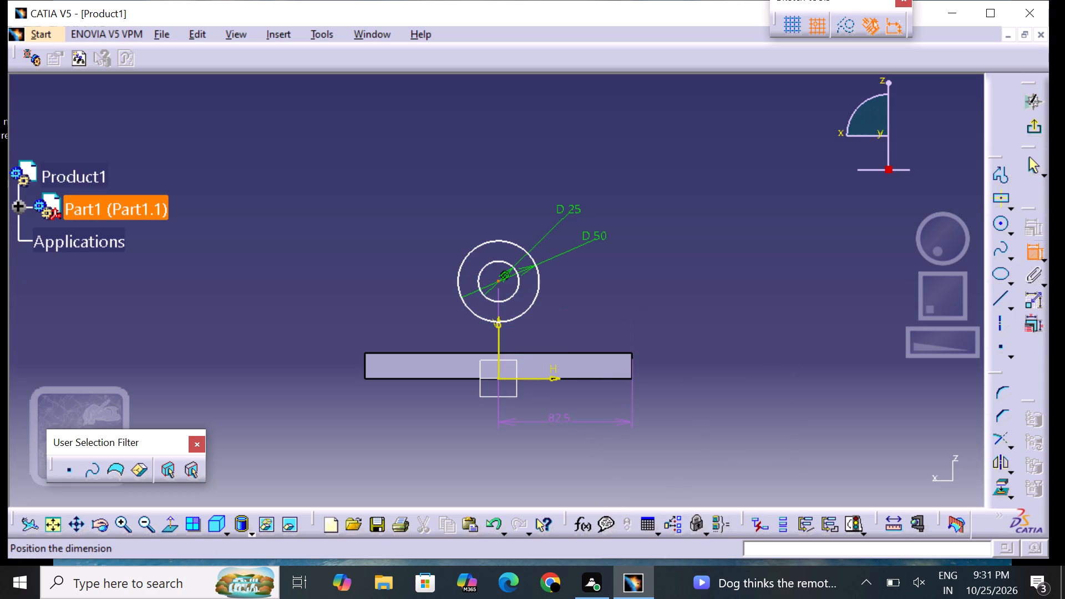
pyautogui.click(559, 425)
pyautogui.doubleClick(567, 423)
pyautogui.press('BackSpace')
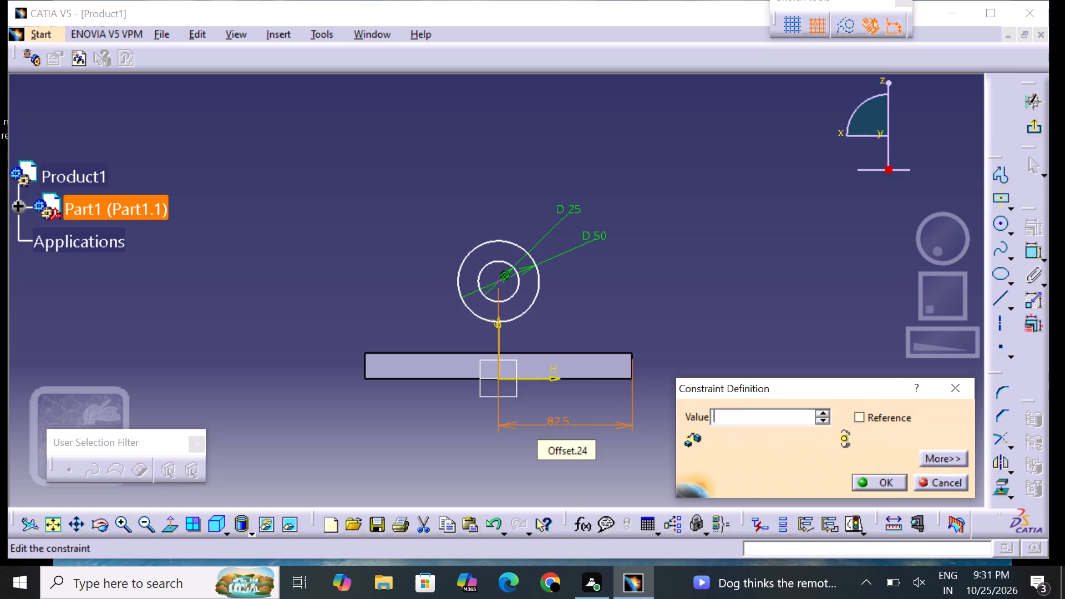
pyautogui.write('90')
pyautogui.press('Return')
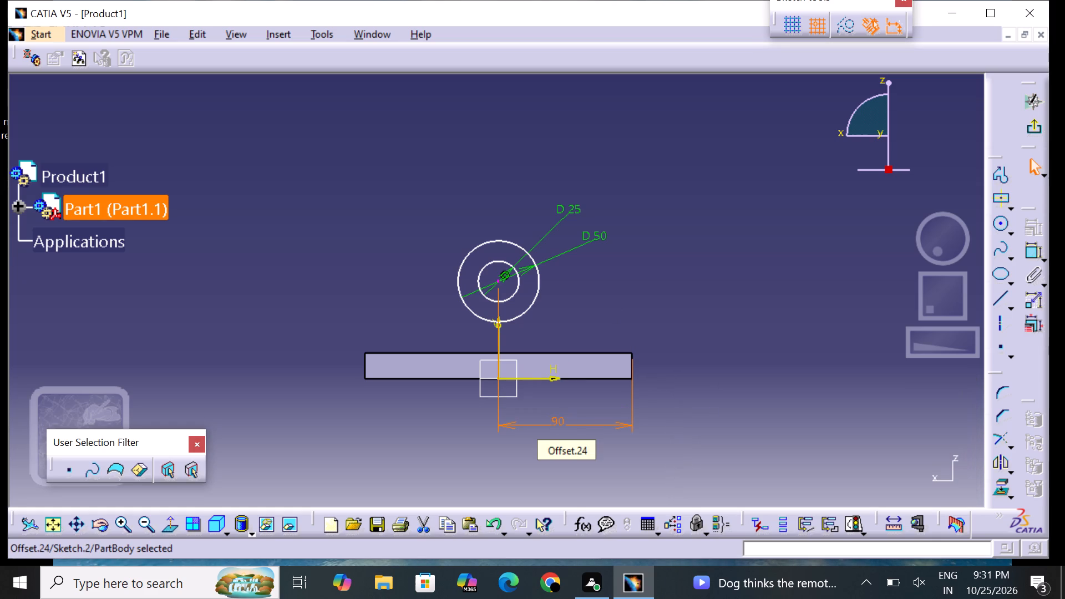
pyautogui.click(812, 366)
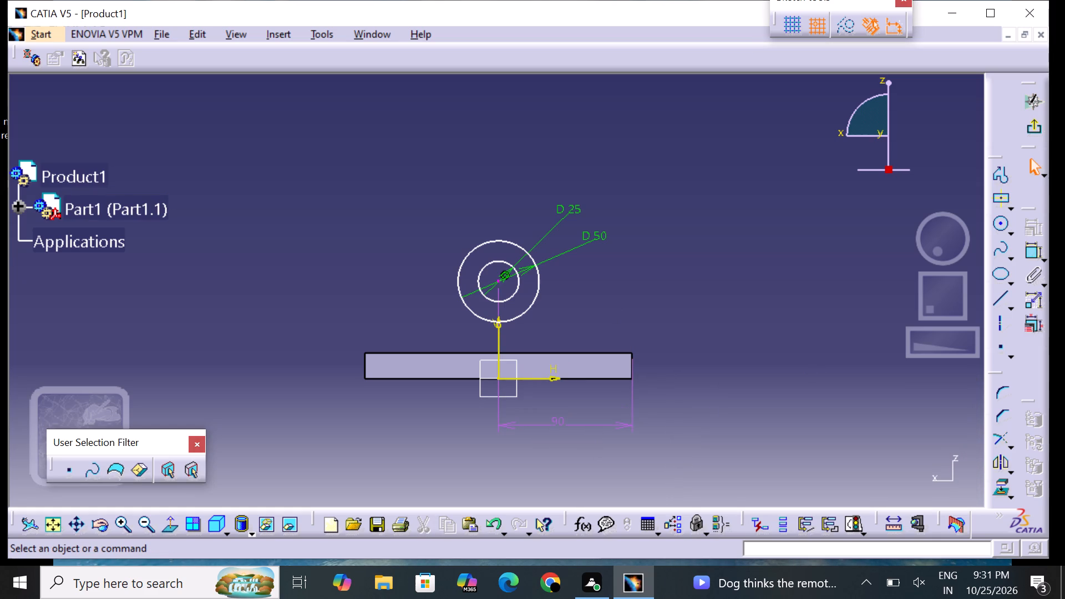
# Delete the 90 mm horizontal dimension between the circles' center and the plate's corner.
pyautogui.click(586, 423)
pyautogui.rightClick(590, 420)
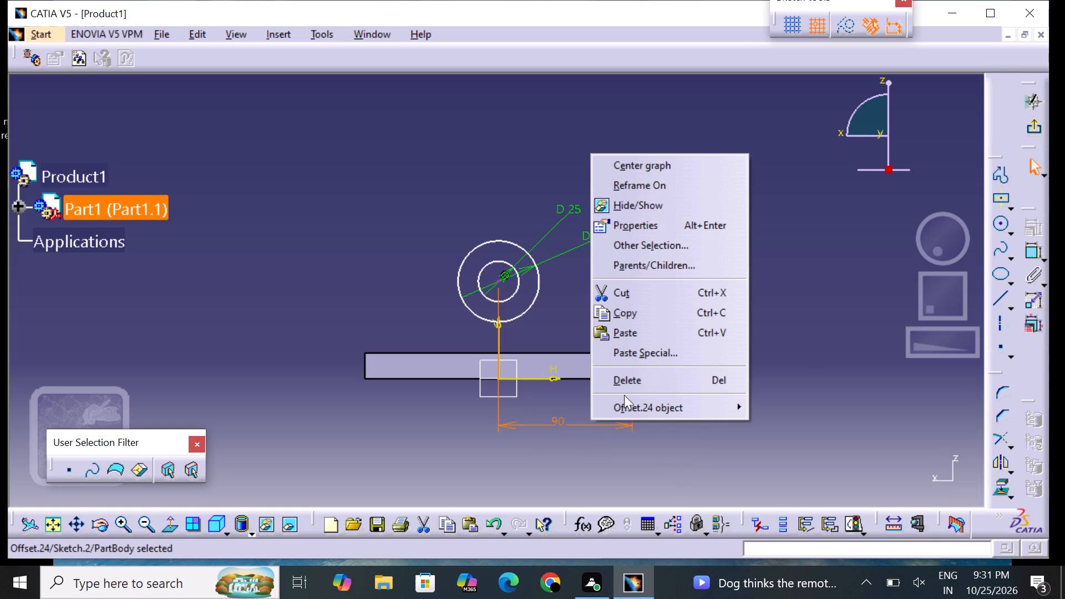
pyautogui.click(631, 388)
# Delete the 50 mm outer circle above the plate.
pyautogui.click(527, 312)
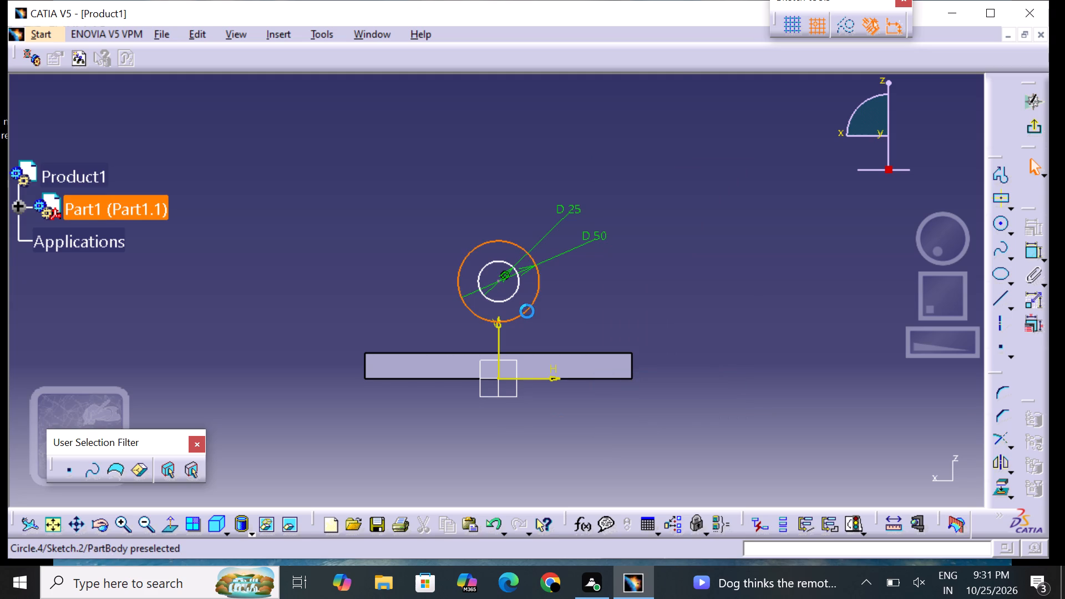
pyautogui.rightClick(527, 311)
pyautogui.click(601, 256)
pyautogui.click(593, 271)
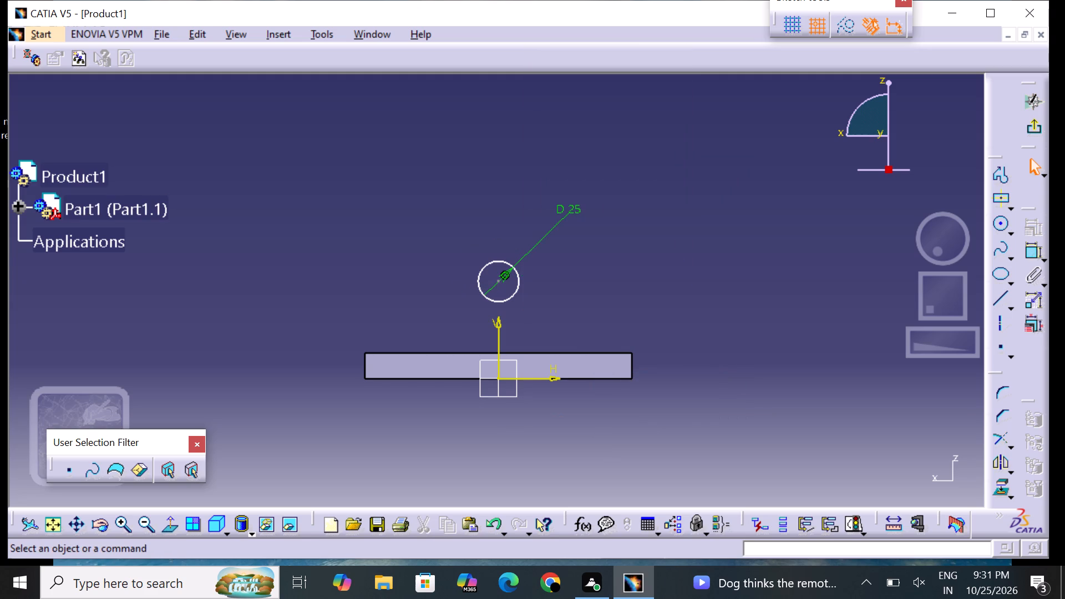
# Delete the remaining 25 mm circle above the plate.
pyautogui.click(516, 296)
pyautogui.rightClick(516, 295)
pyautogui.click(596, 511)
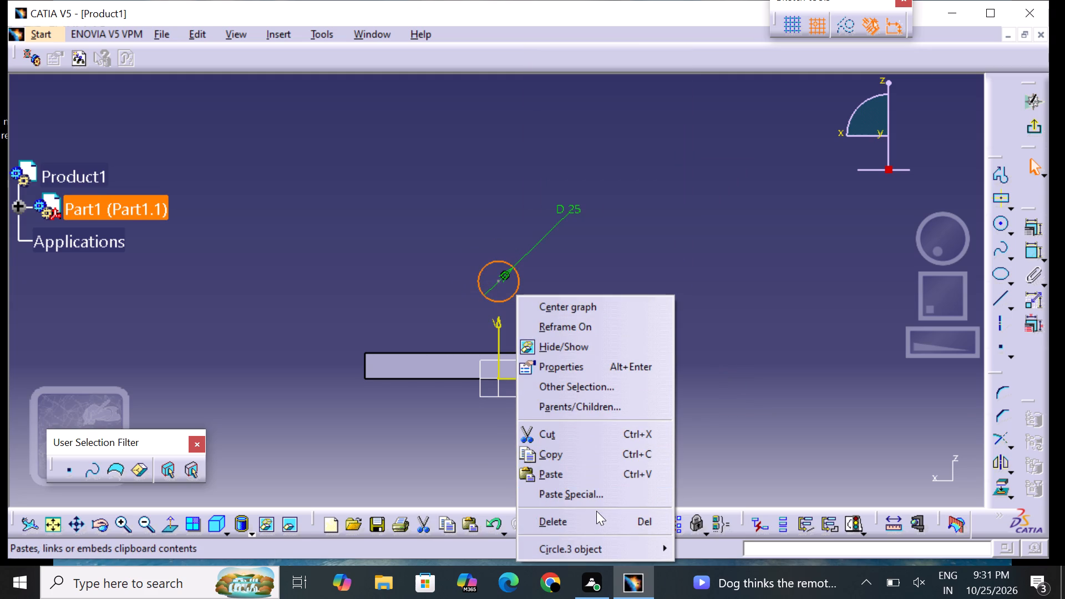
pyautogui.click(595, 521)
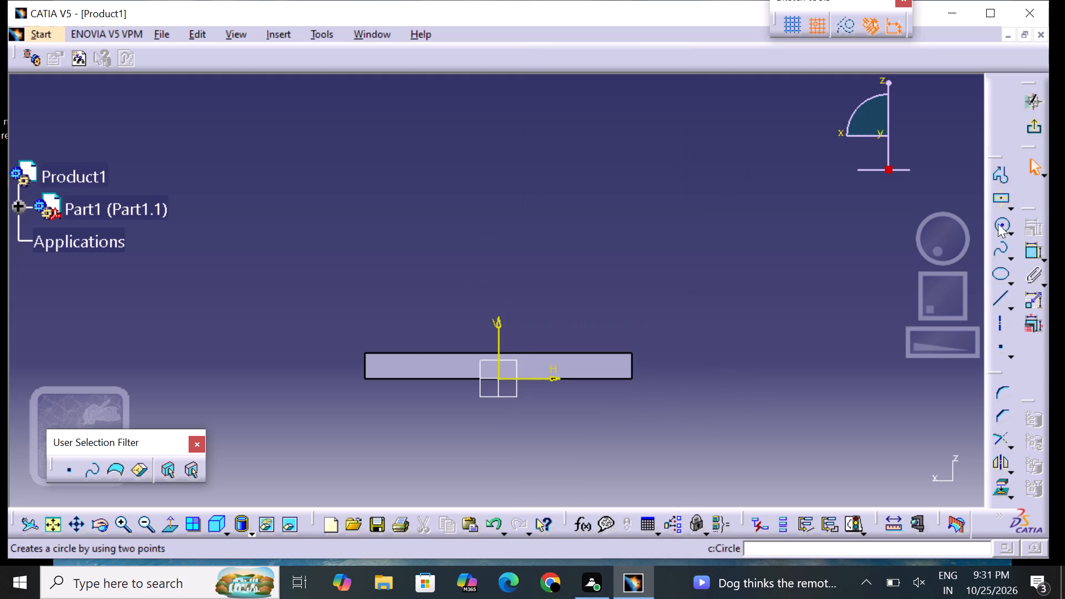
# Sketch two concentric circles of about 45 mm and 63 mm diameter above the plate, centred on the negative H side.
pyautogui.click(998, 226)
pyautogui.click(459, 260)
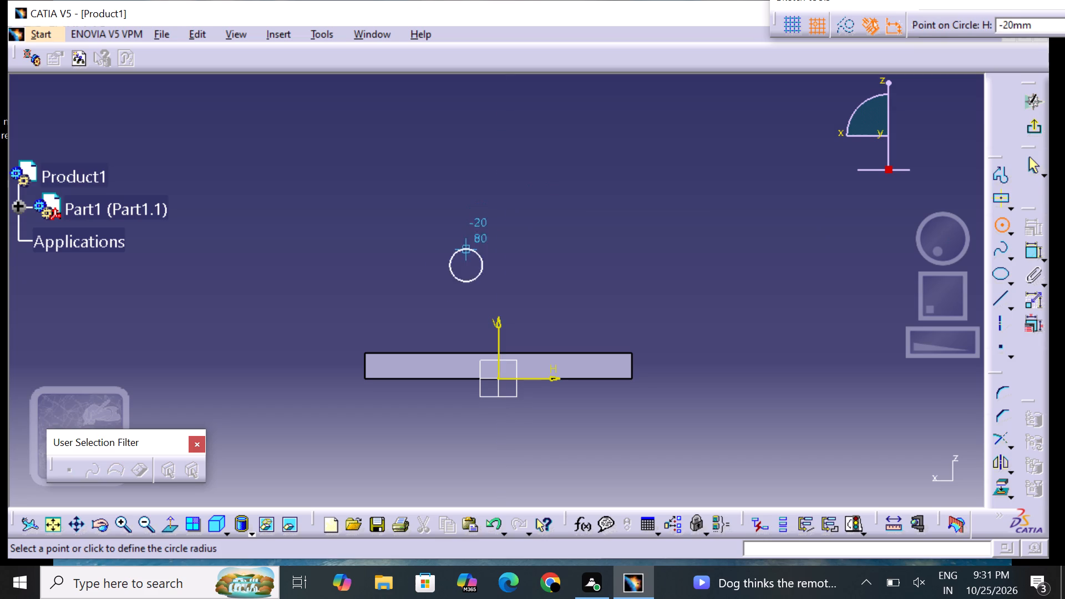
pyautogui.click(478, 230)
pyautogui.click(1006, 225)
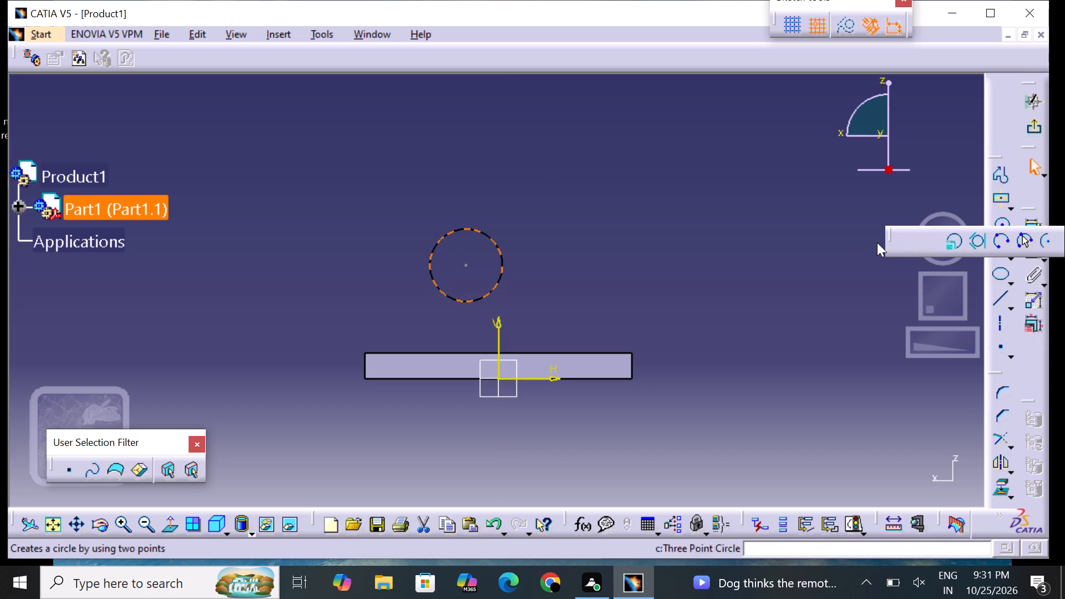
pyautogui.click(909, 241)
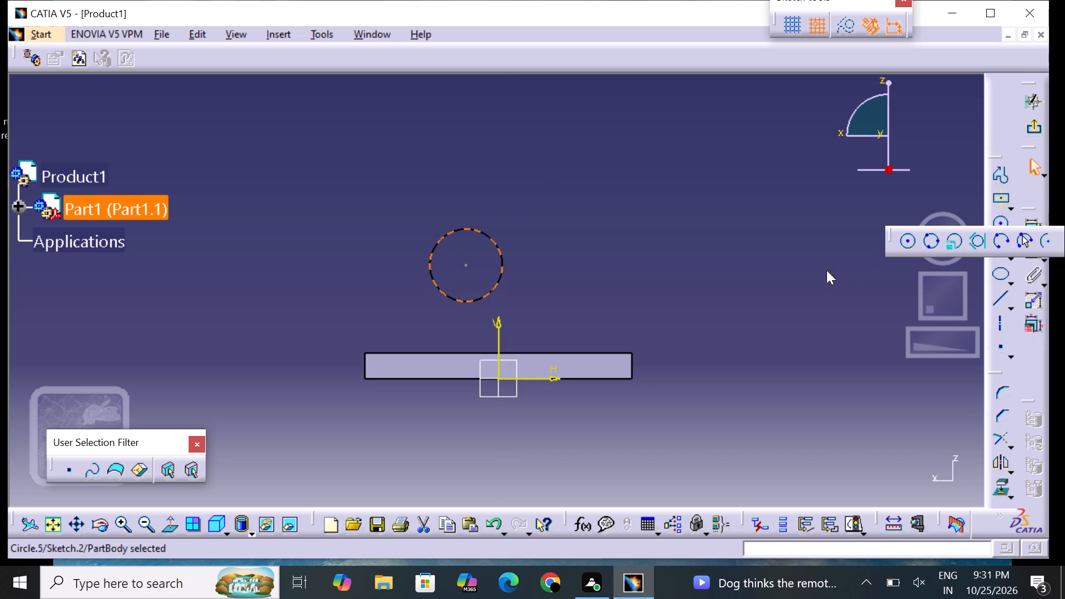
pyautogui.click(465, 264)
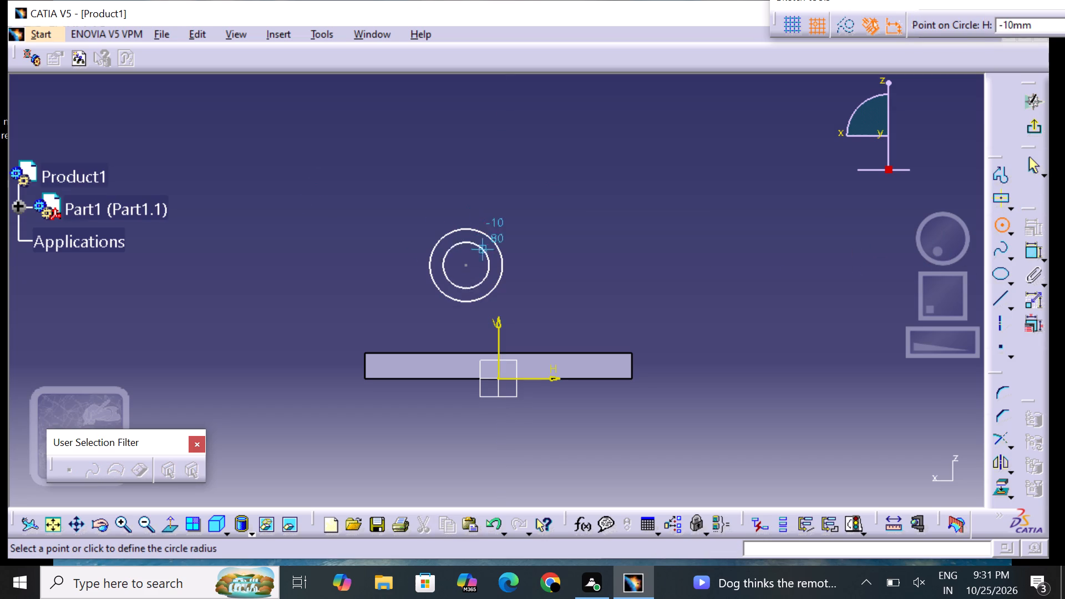
pyautogui.click(481, 222)
pyautogui.click(682, 252)
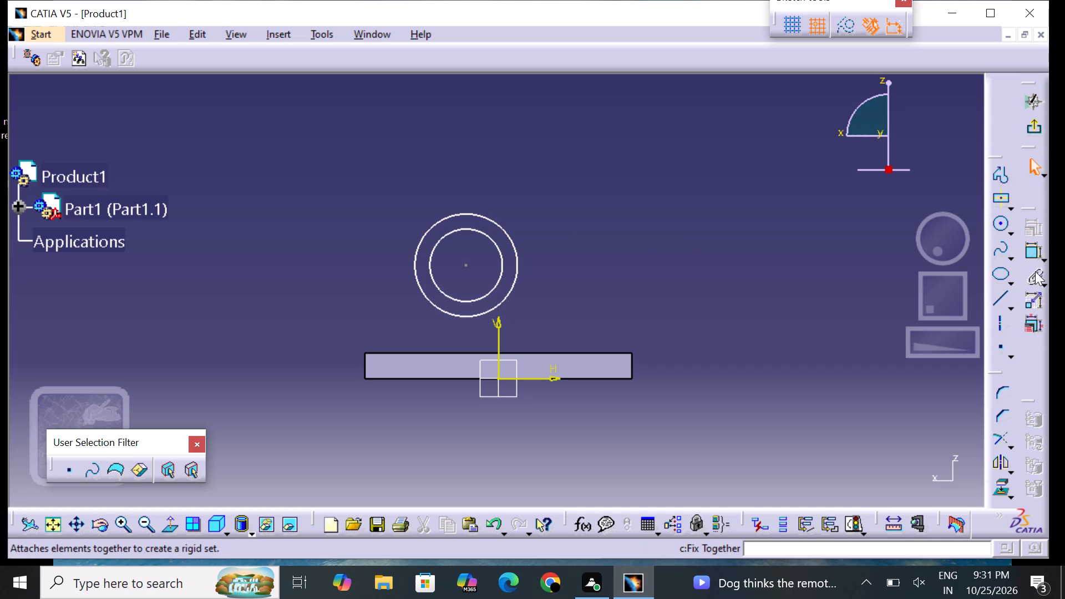
# Dimension the diameters of the inner and outer circles.
pyautogui.click(1034, 258)
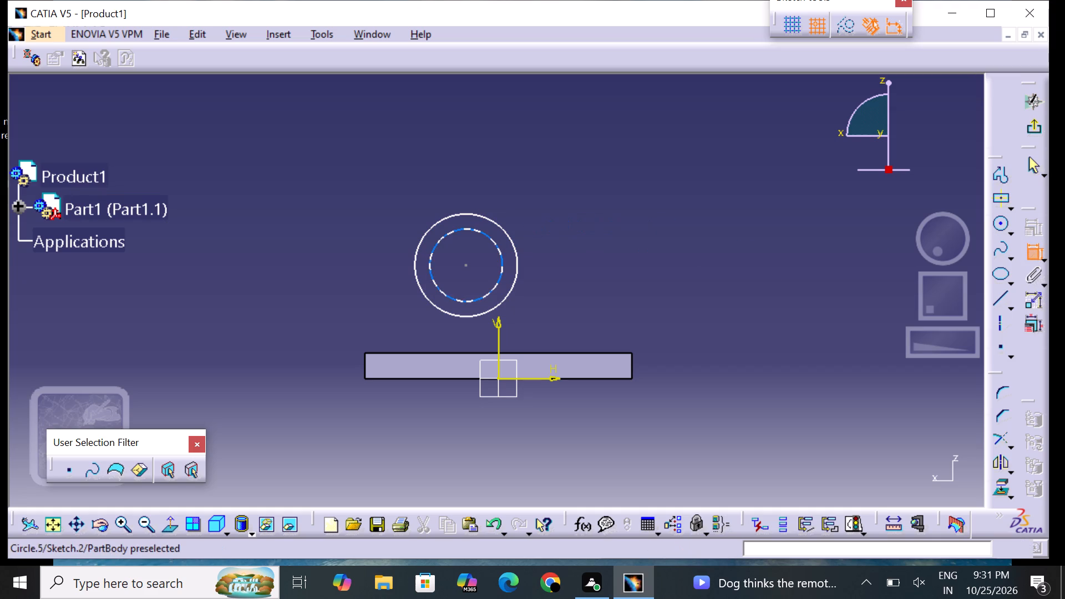
pyautogui.click(486, 235)
pyautogui.click(342, 204)
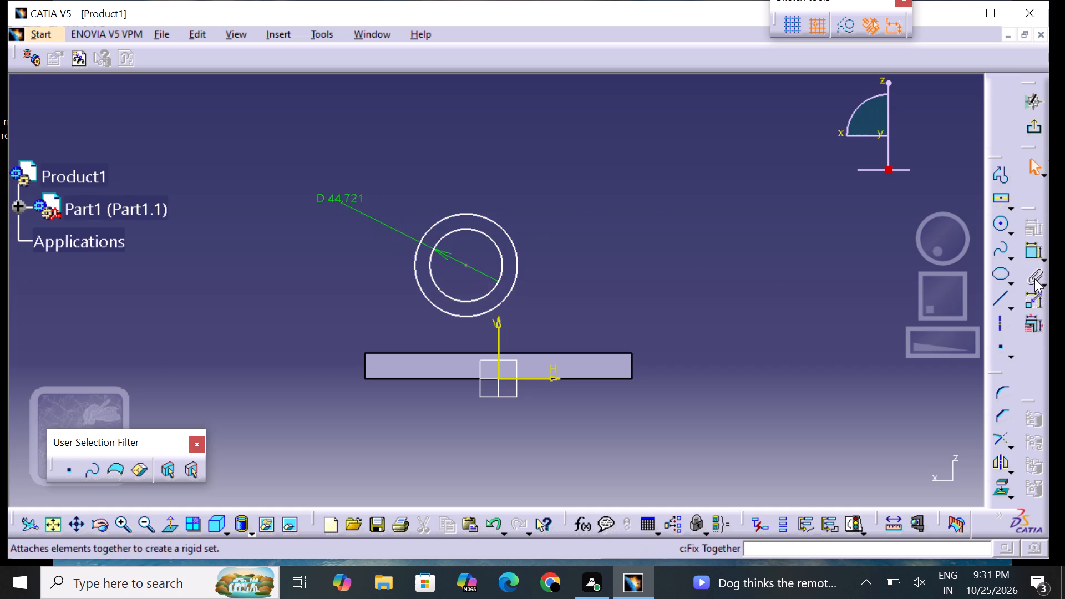
pyautogui.click(1034, 251)
pyautogui.click(470, 214)
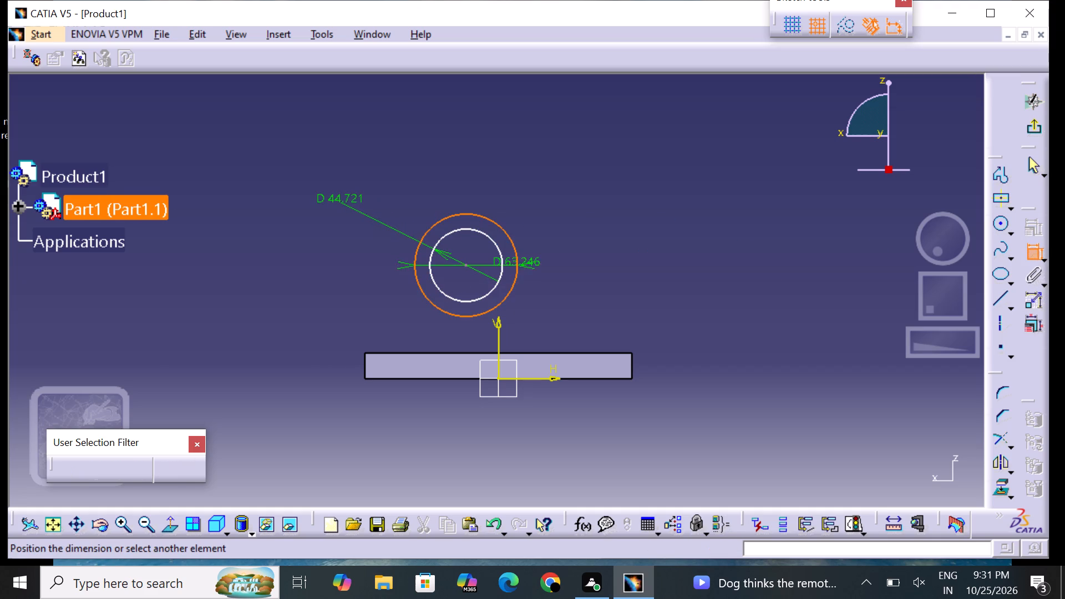
pyautogui.click(386, 196)
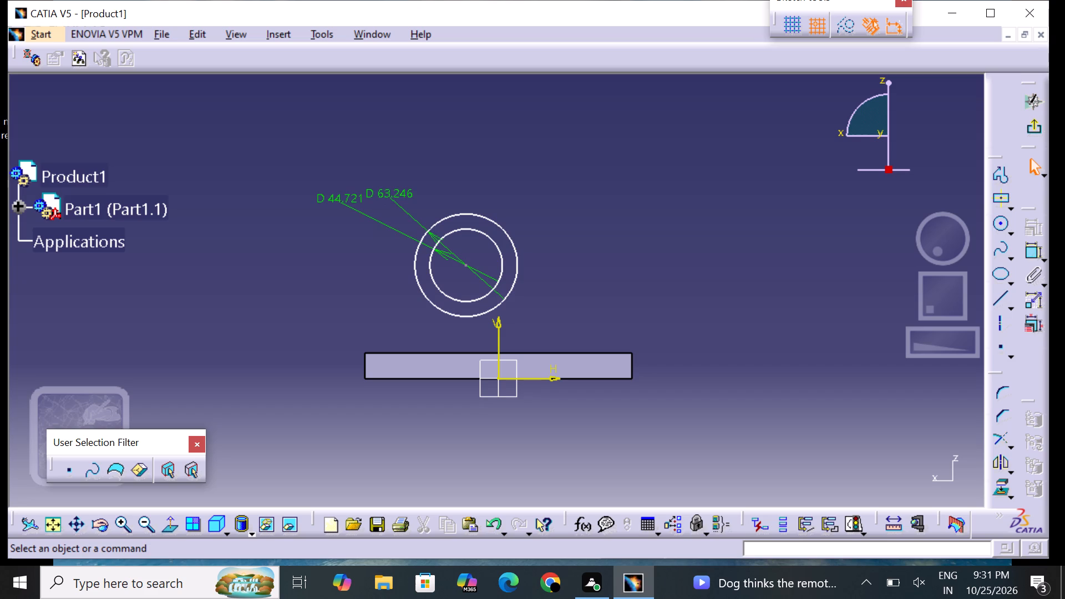
# Set the outer circle's diameter to 50 mm and the inner circle's diameter to 25 mm.
pyautogui.click(407, 192)
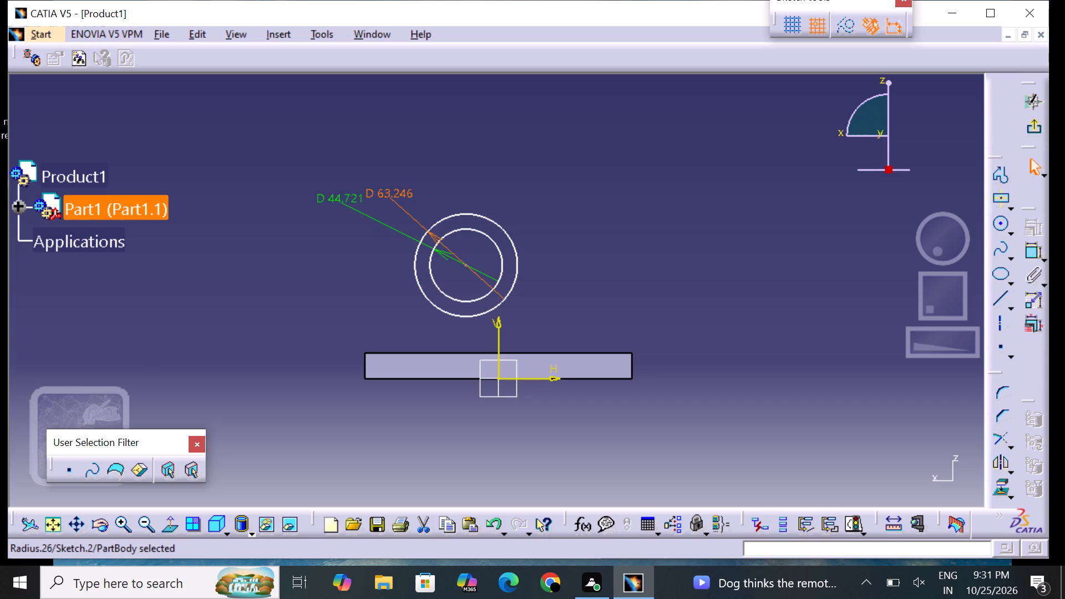
pyautogui.doubleClick(407, 192)
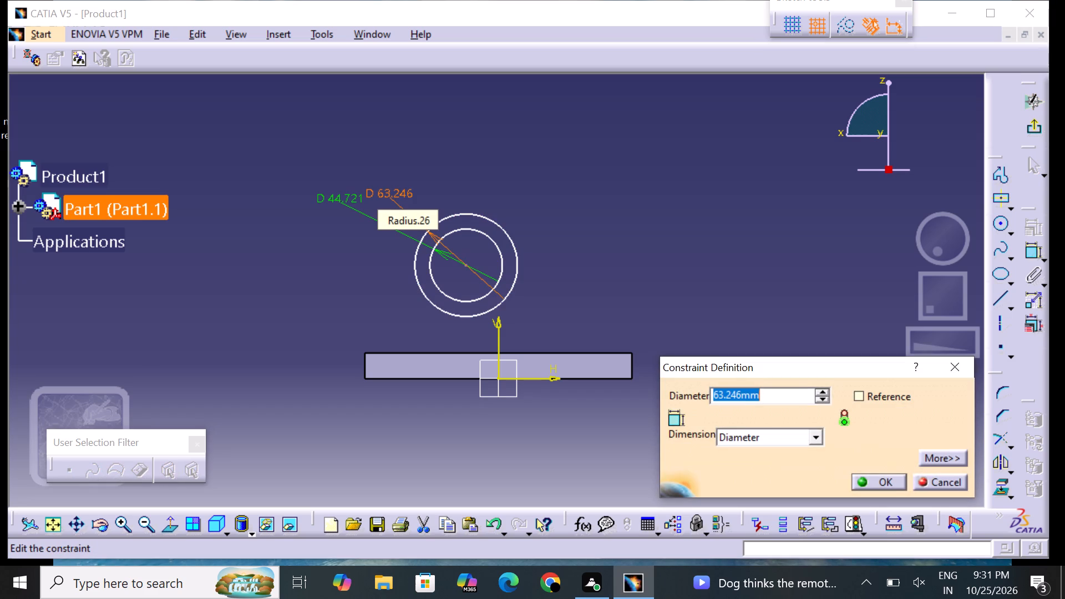
pyautogui.press('BackSpace')
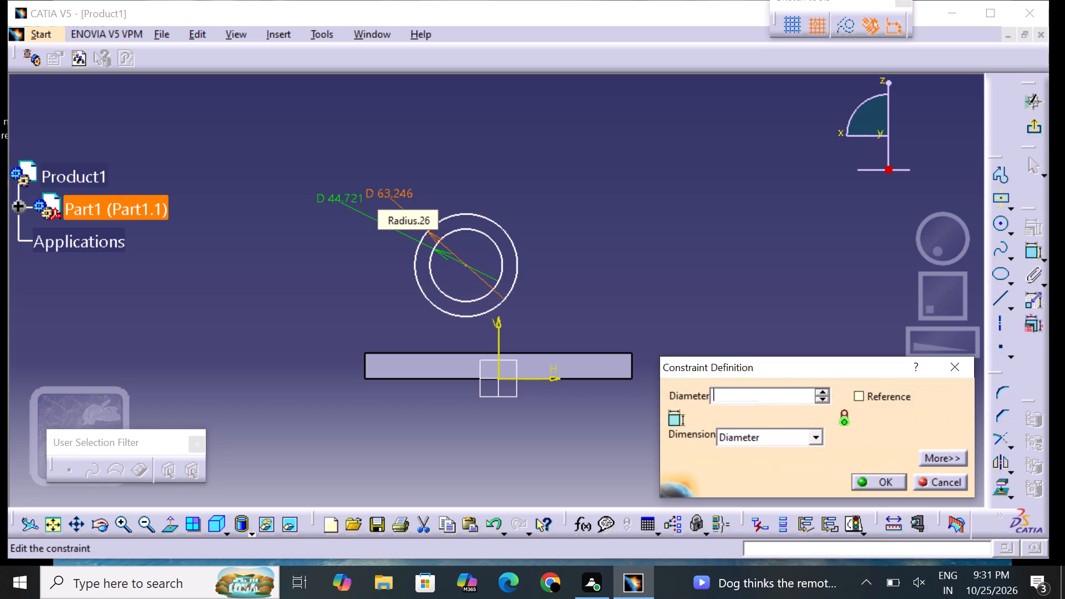
pyautogui.write('50')
pyautogui.press('Return')
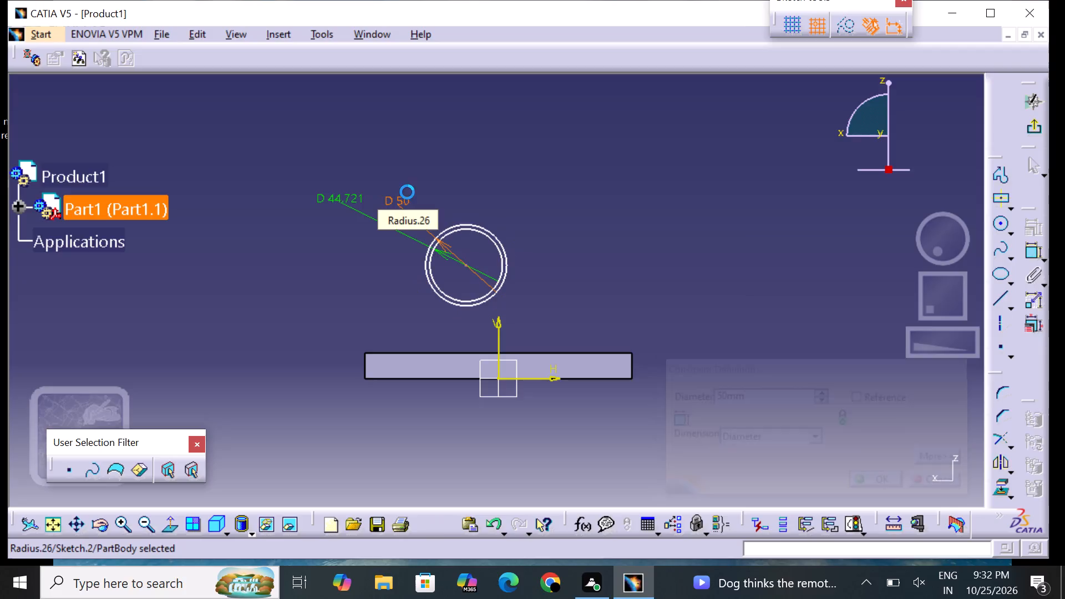
pyautogui.doubleClick(340, 193)
pyautogui.press('BackSpace')
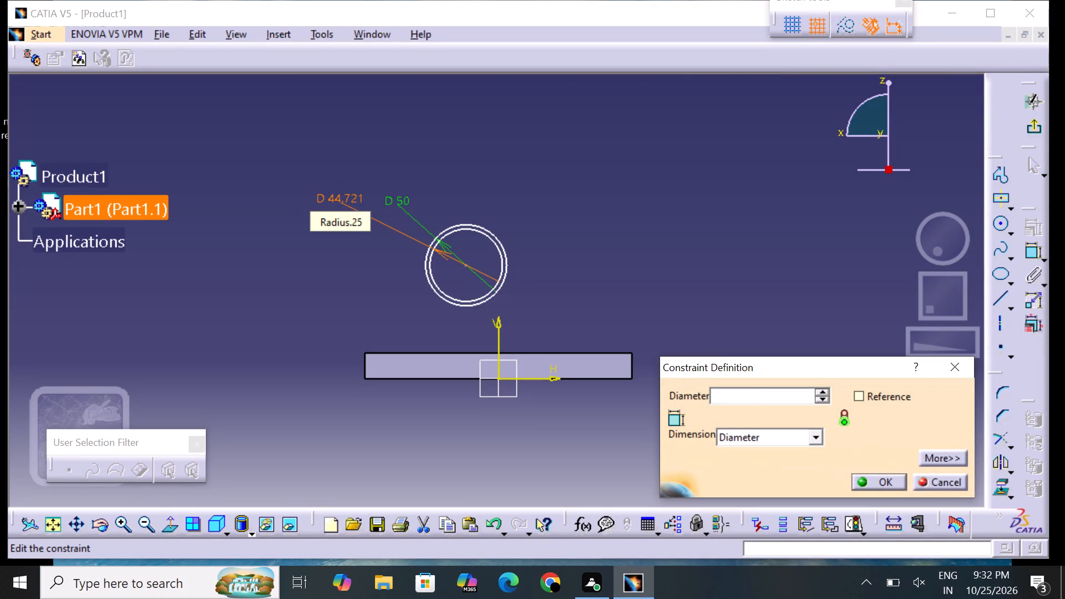
pyautogui.write('25')
pyautogui.press('Return')
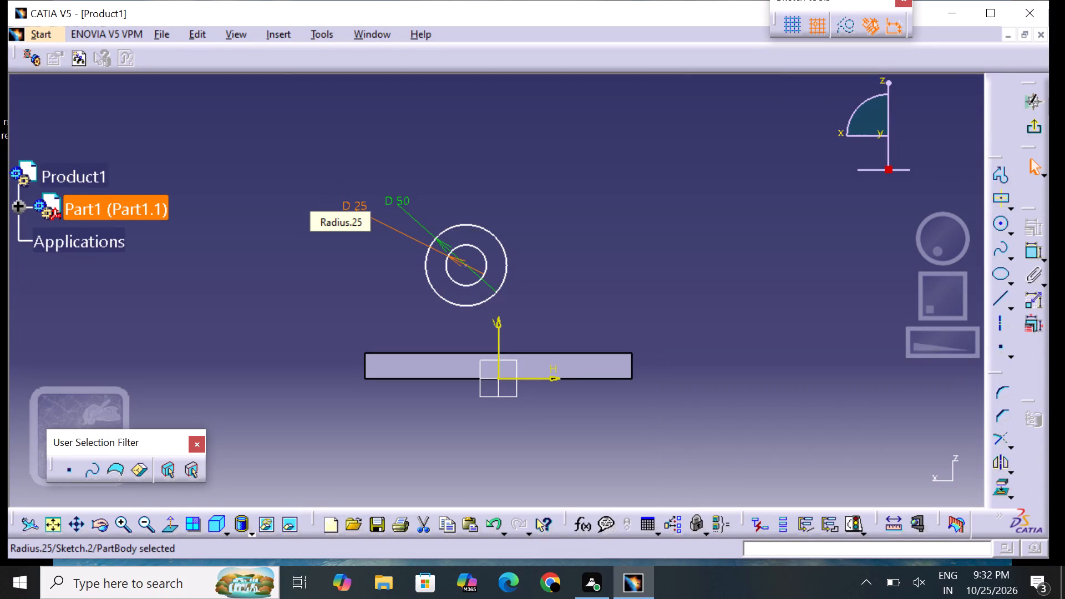
pyautogui.click(571, 226)
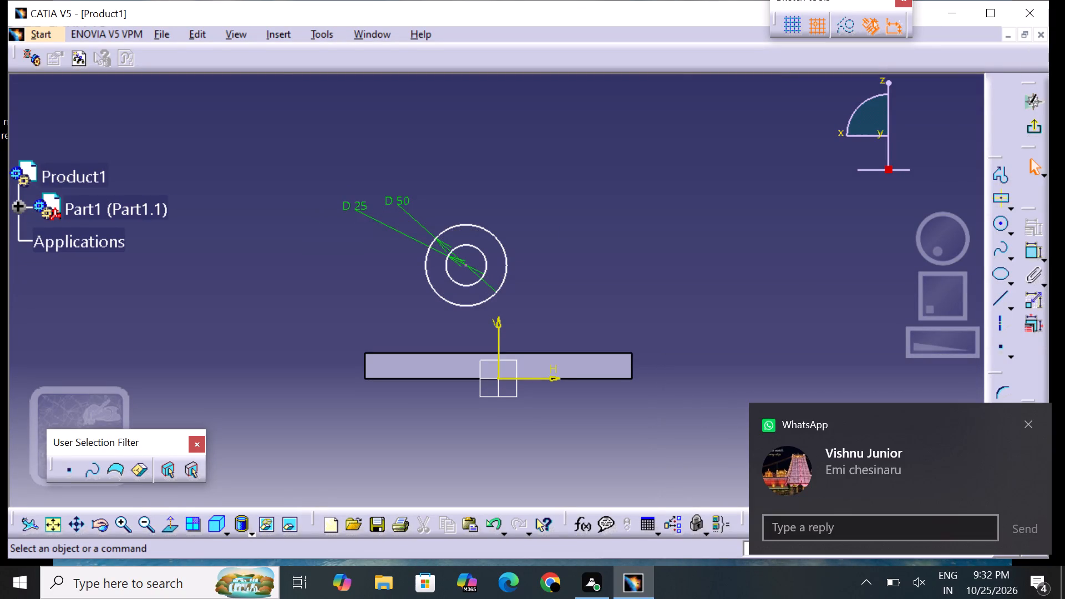
# Dimension the circles' center horizontally from the plate's upper corner on the positive H side and set the value to 90 mm.
pyautogui.click(1031, 252)
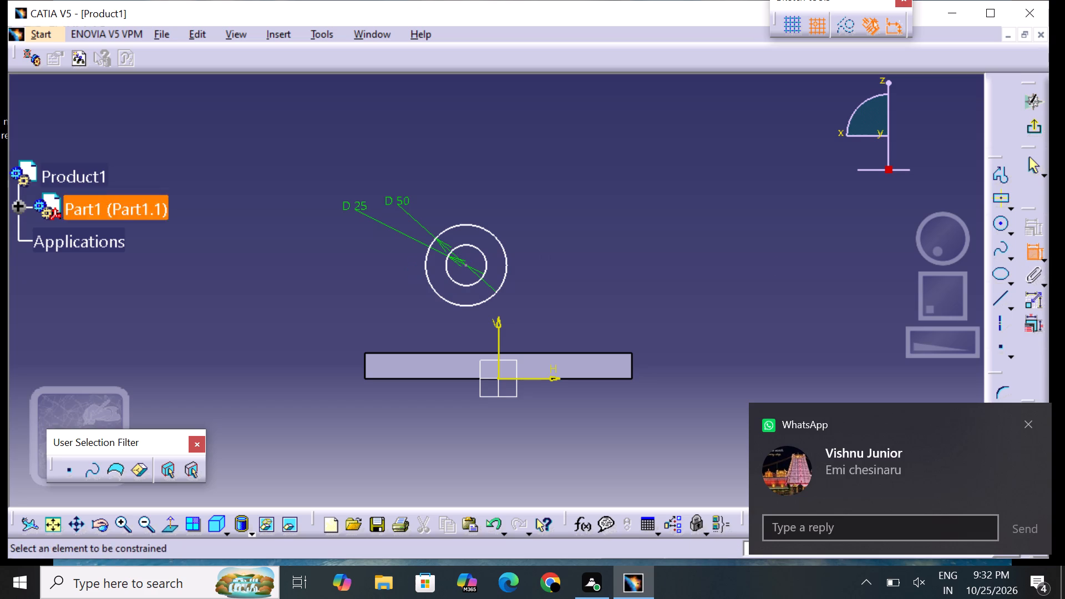
pyautogui.click(467, 265)
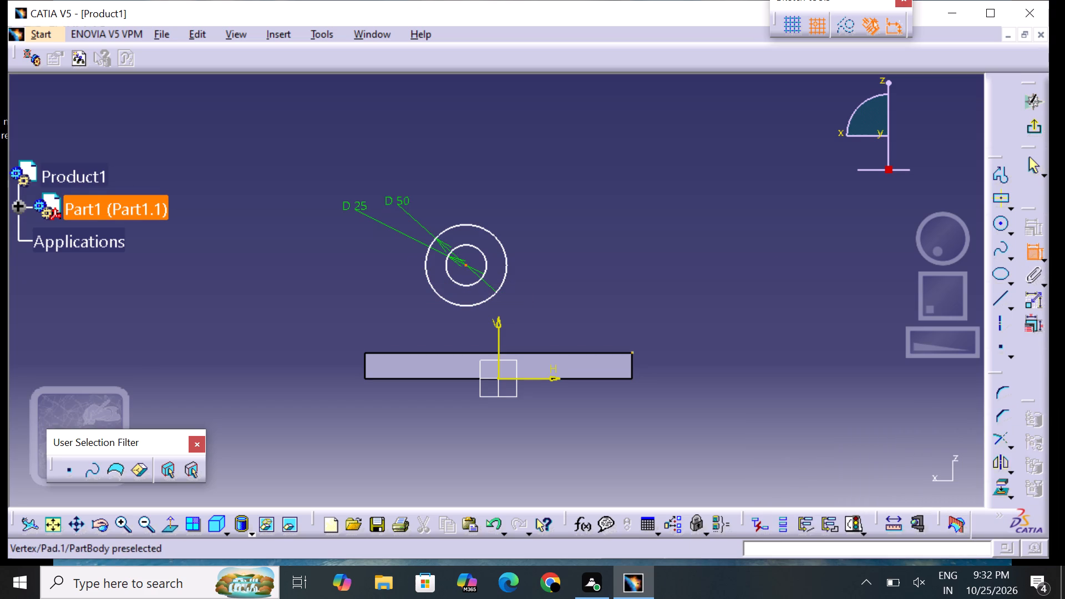
pyautogui.click(632, 354)
pyautogui.rightClick(604, 306)
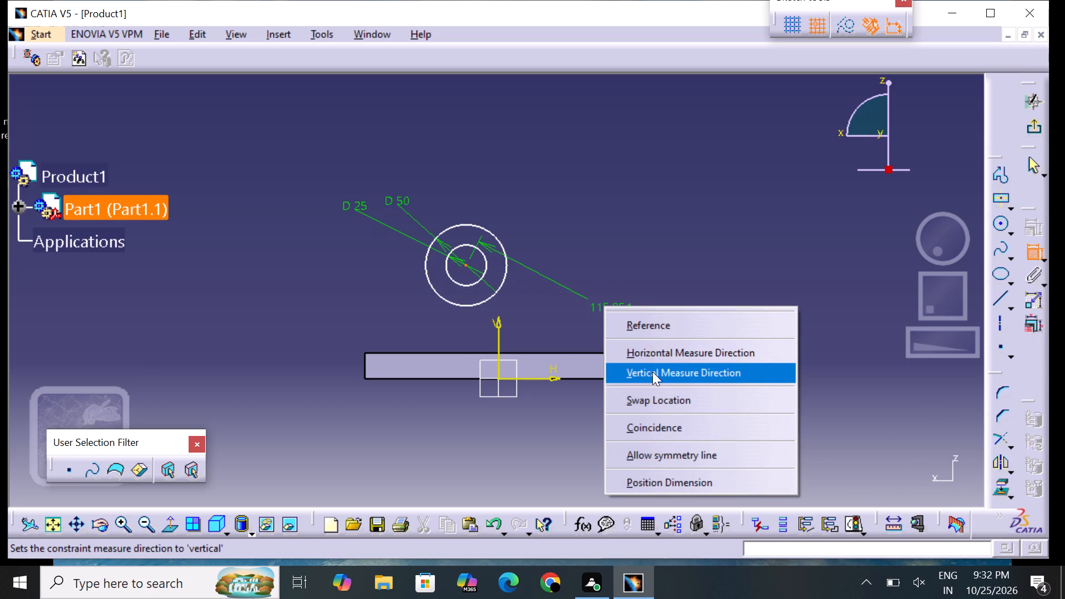
pyautogui.click(661, 344)
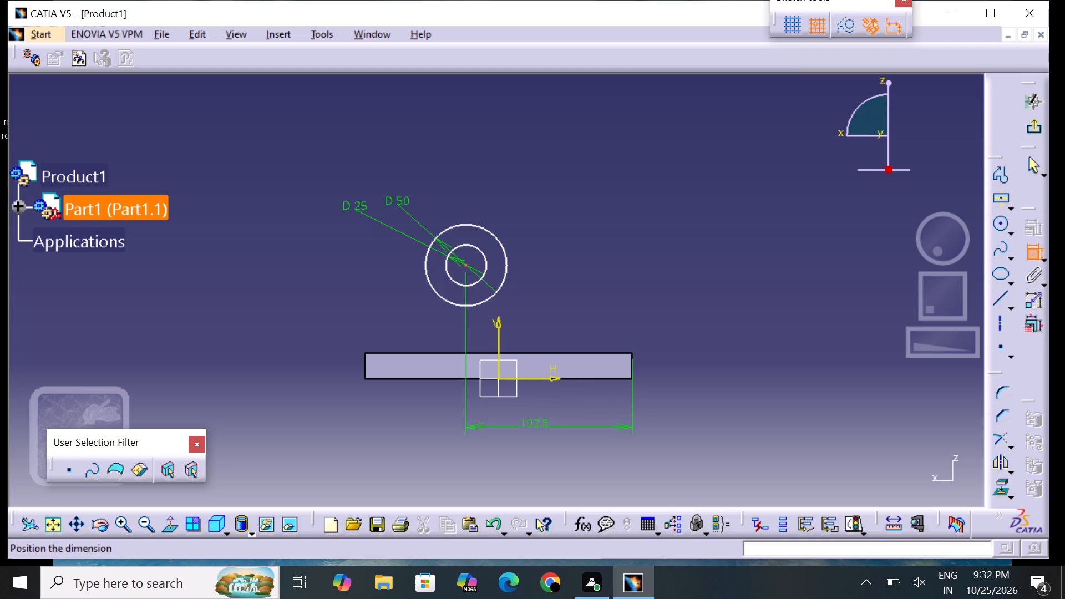
pyautogui.click(552, 436)
pyautogui.doubleClick(555, 434)
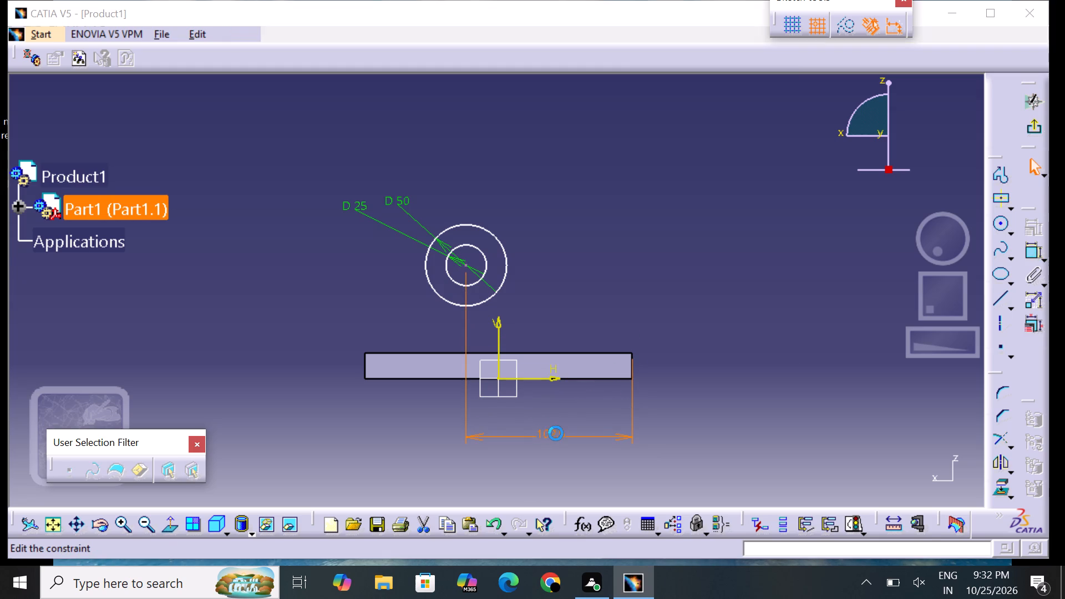
pyautogui.press('BackSpace')
pyautogui.write('90')
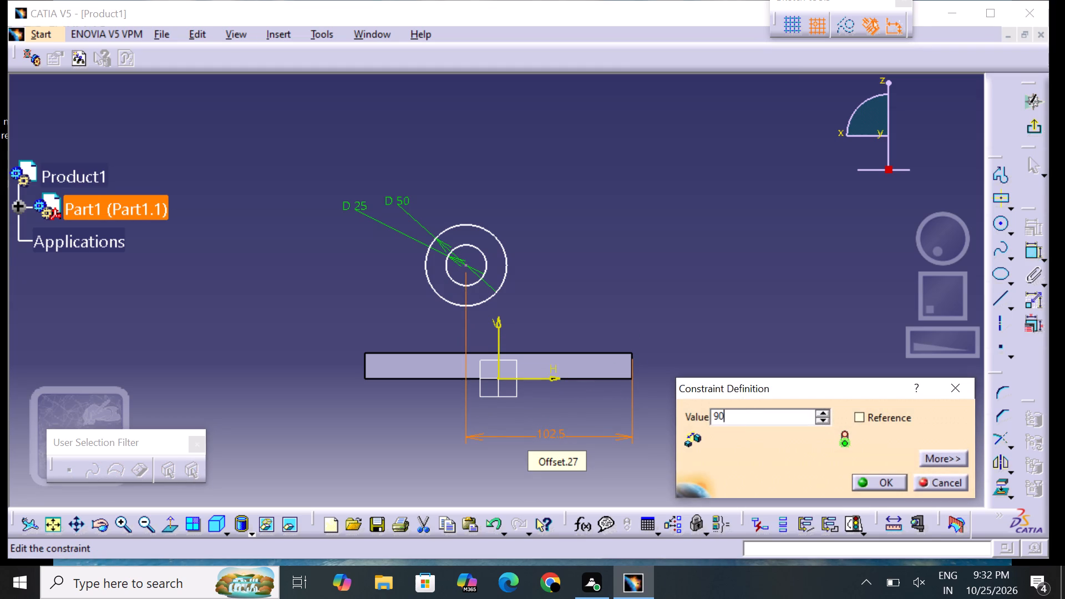
pyautogui.press('Return')
pyautogui.click(704, 383)
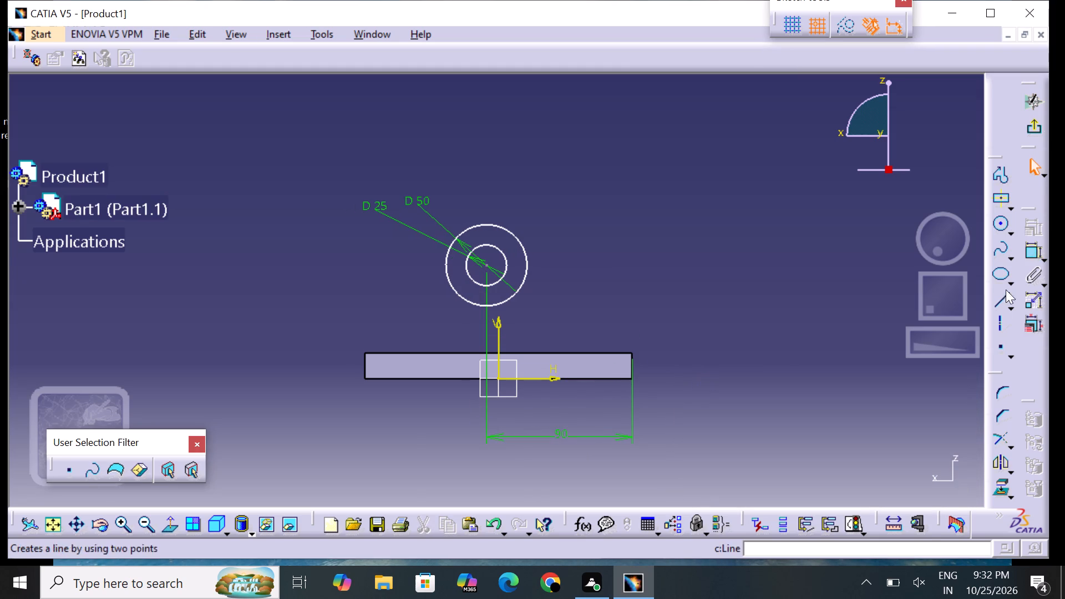
# Dimension the circles' center horizontally from the plate's upper corner on the negative H side.
pyautogui.click(1033, 252)
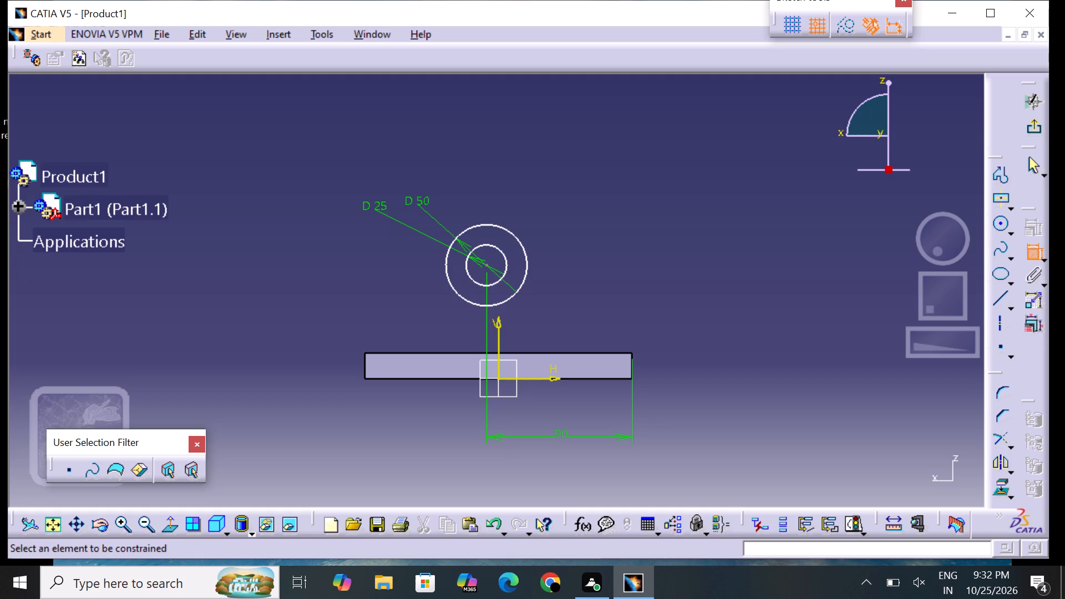
pyautogui.click(487, 265)
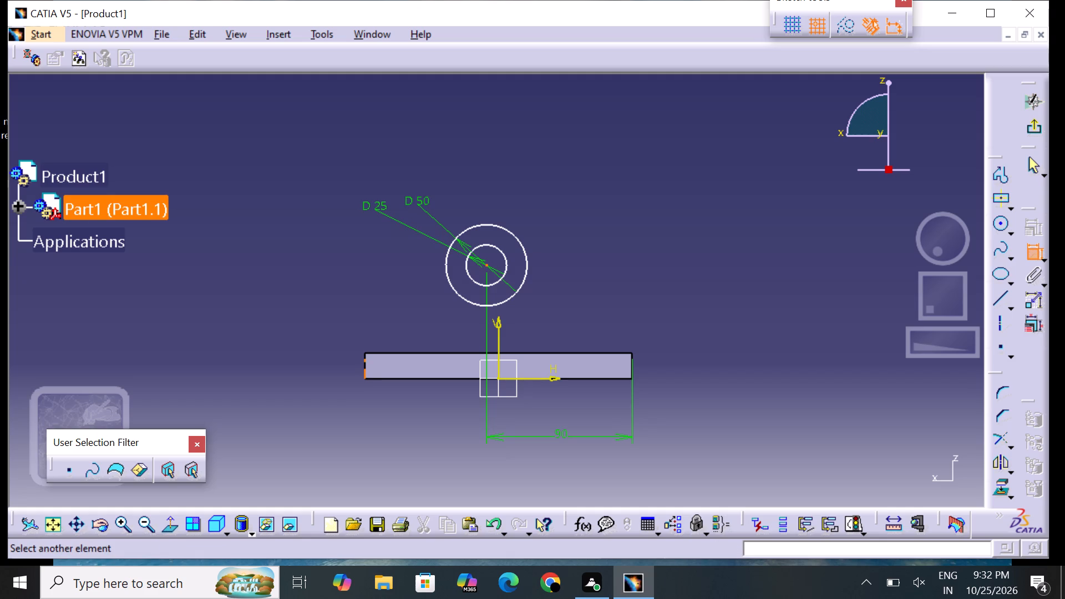
pyautogui.click(365, 353)
pyautogui.rightClick(396, 332)
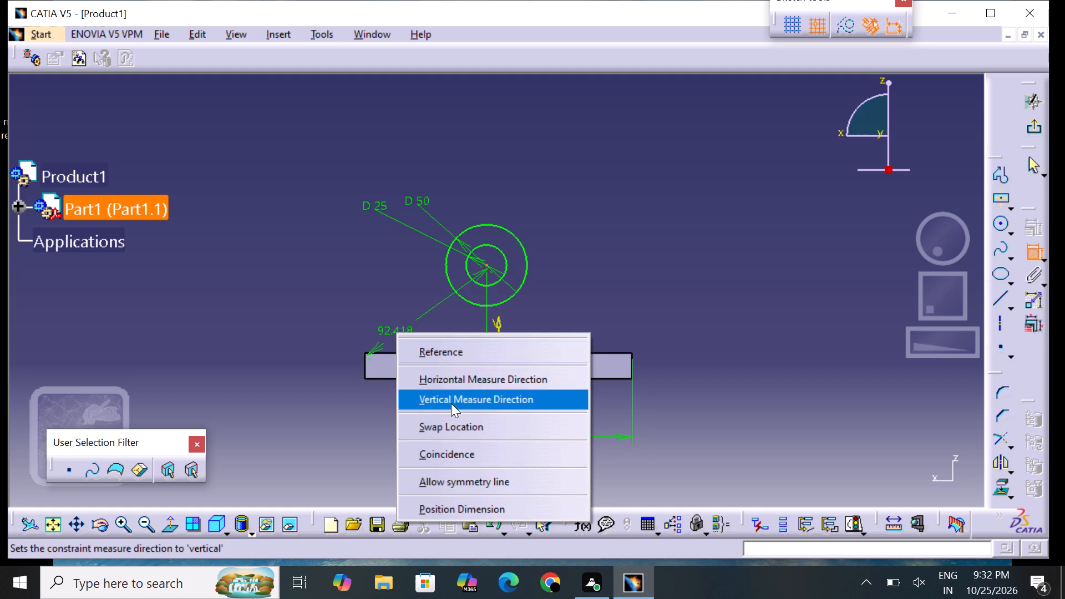
pyautogui.click(458, 379)
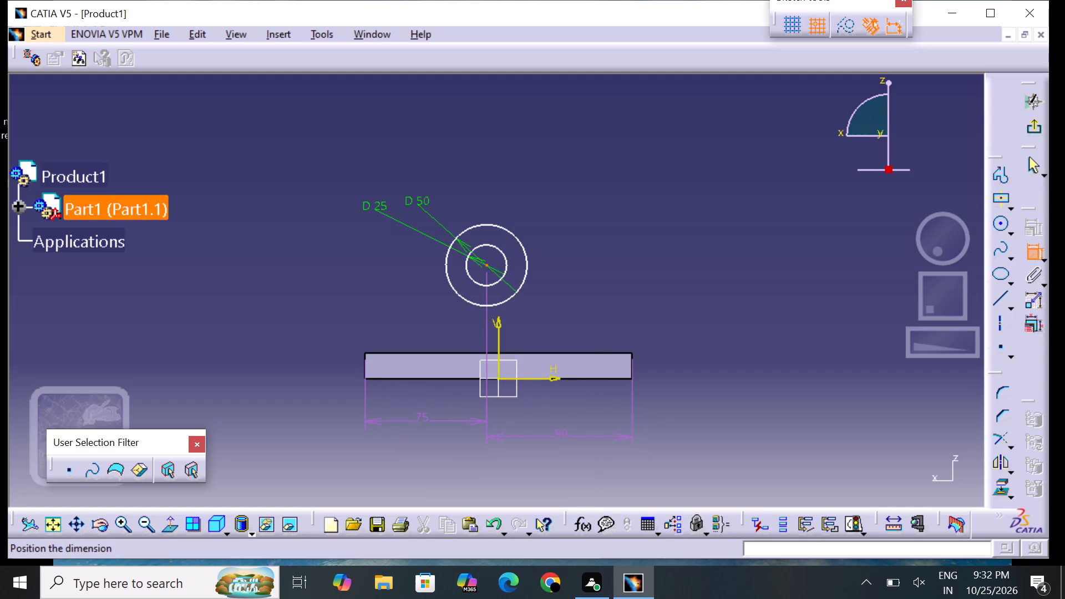
pyautogui.click(422, 420)
# Delete the 90 mm horizontal dimension between the circles' center and the plate's corner on the positive H side.
pyautogui.click(523, 432)
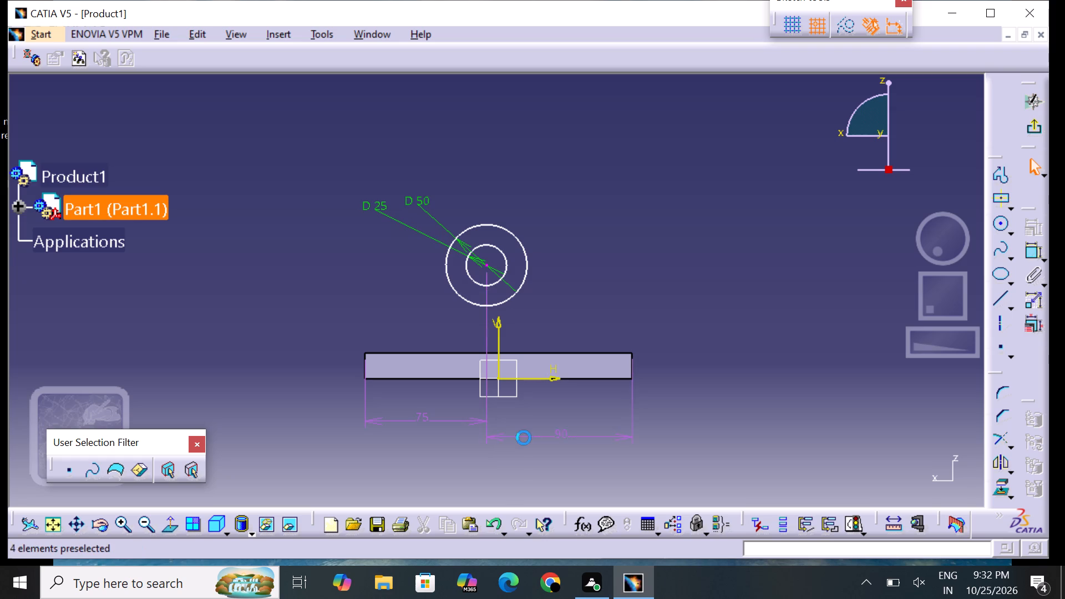
pyautogui.click(524, 438)
pyautogui.press('Delete')
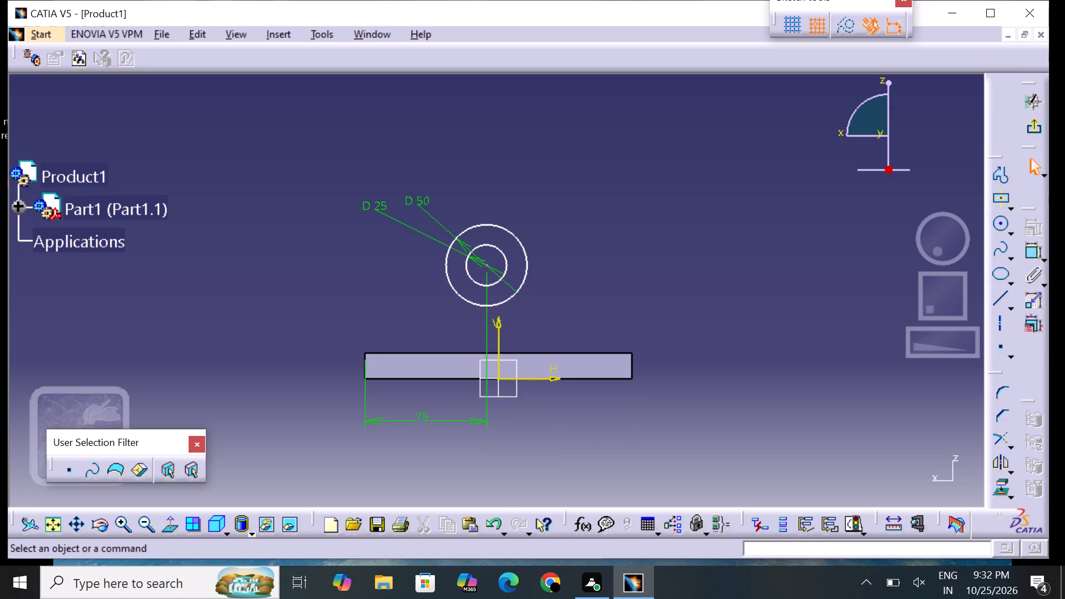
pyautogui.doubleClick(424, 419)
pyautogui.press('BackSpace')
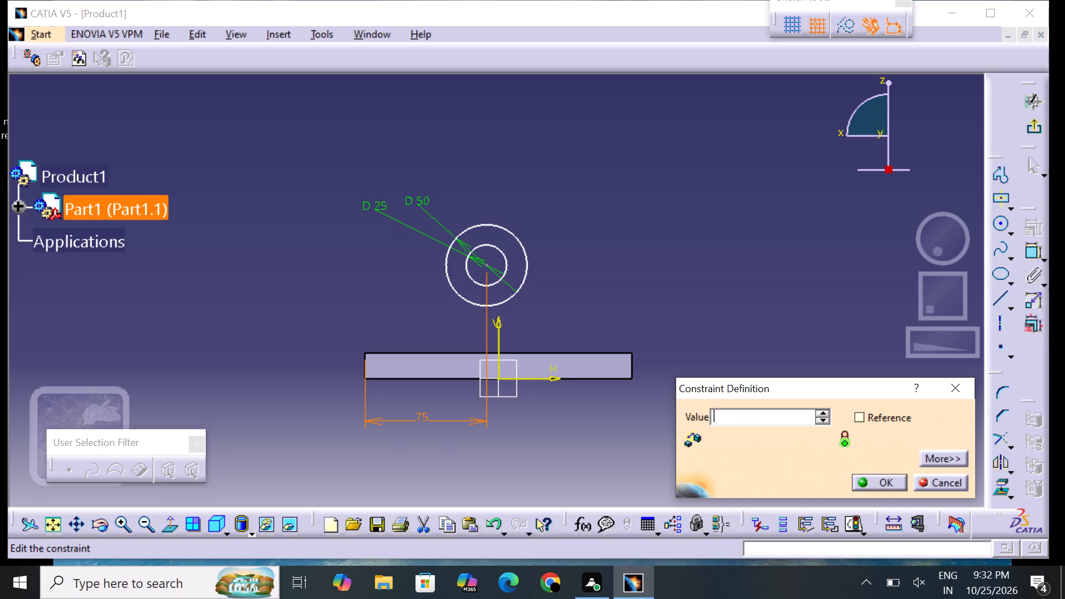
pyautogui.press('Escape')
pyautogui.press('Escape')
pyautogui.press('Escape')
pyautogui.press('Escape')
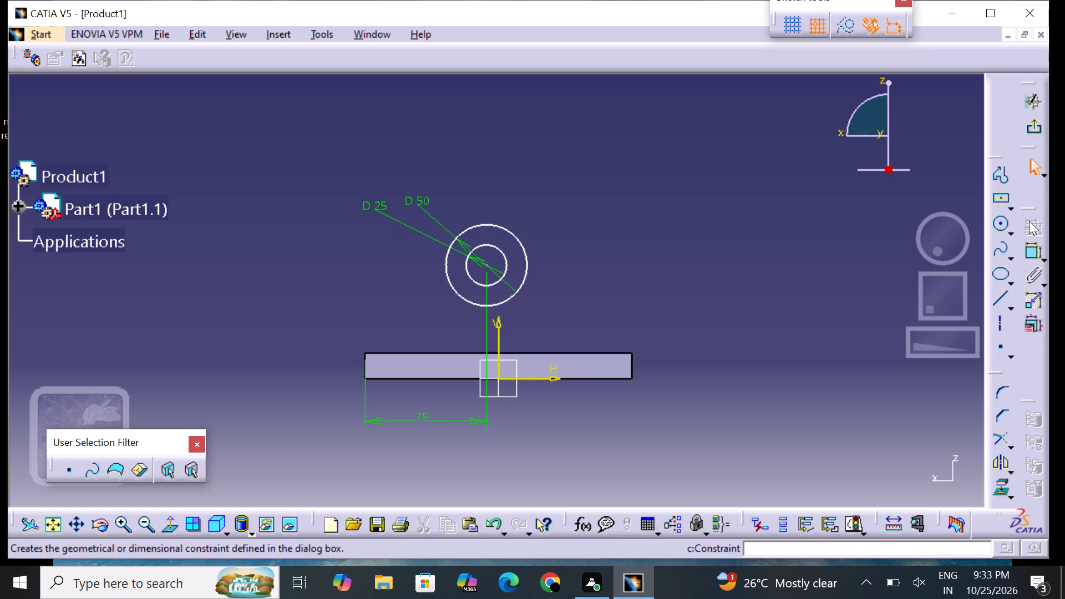
# Exit the sketch of the two concentric circles and return to the 3D part.
pyautogui.click(1024, 130)
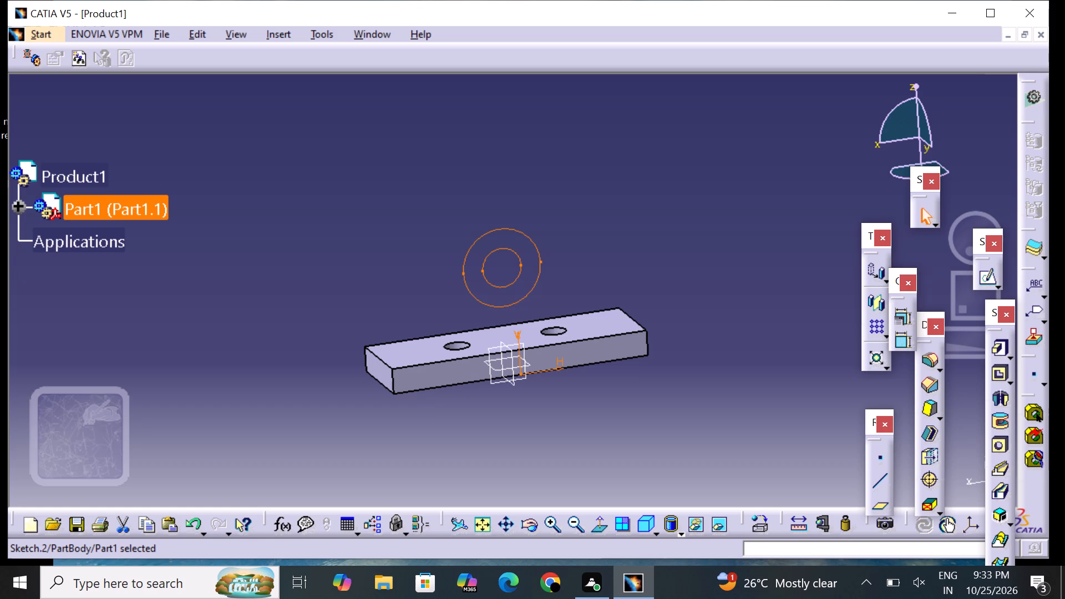
# Start a Pad from the sketch of the two concentric circles, with reversed direction and mirrored extent.
pyautogui.click(1009, 350)
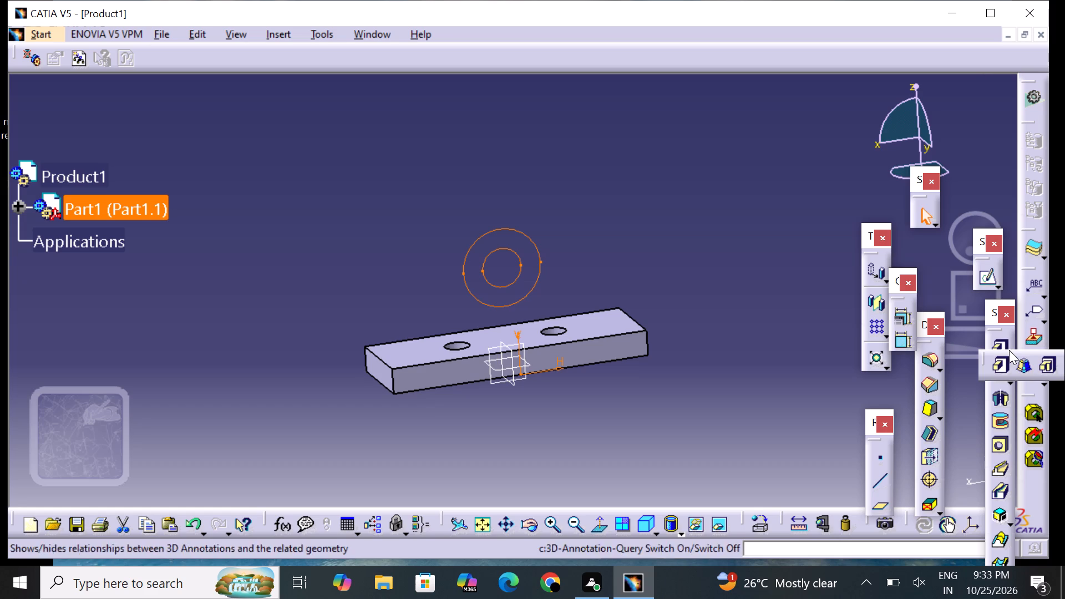
pyautogui.click(1006, 352)
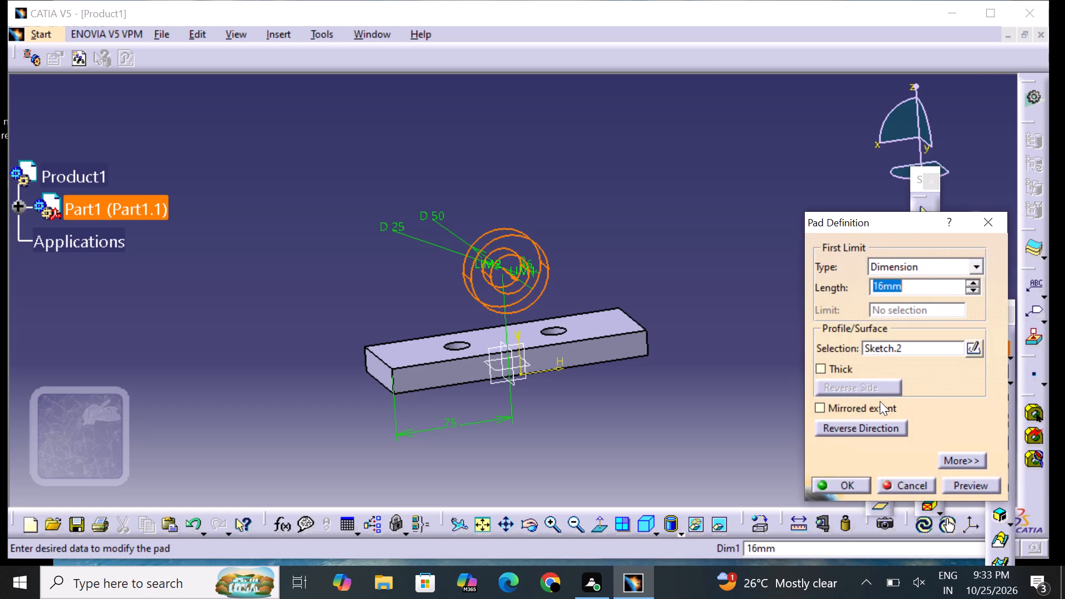
pyautogui.click(854, 405)
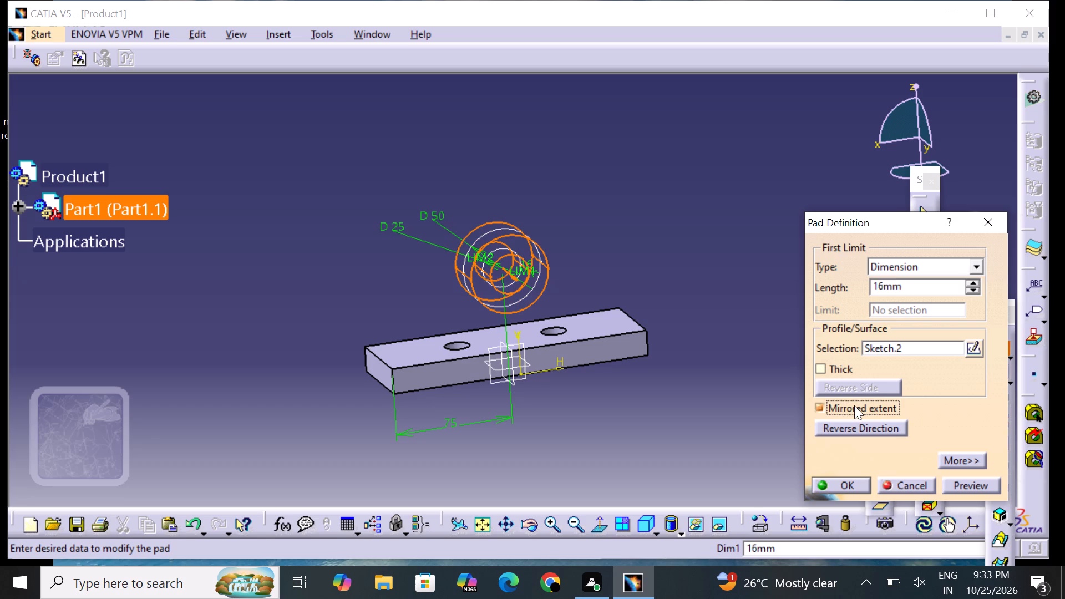
pyautogui.click(845, 428)
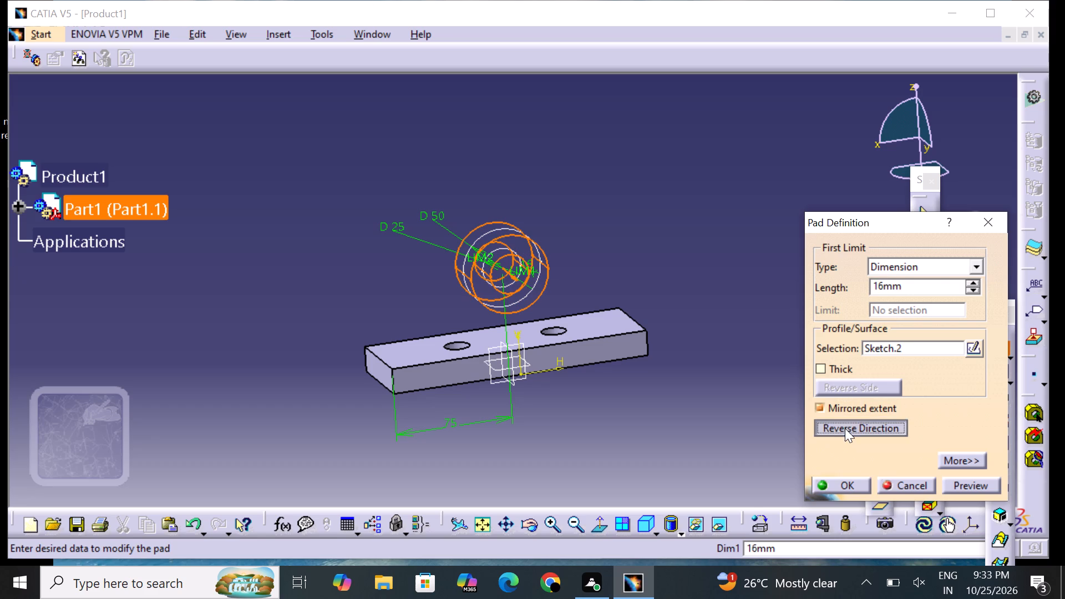
pyautogui.click(848, 408)
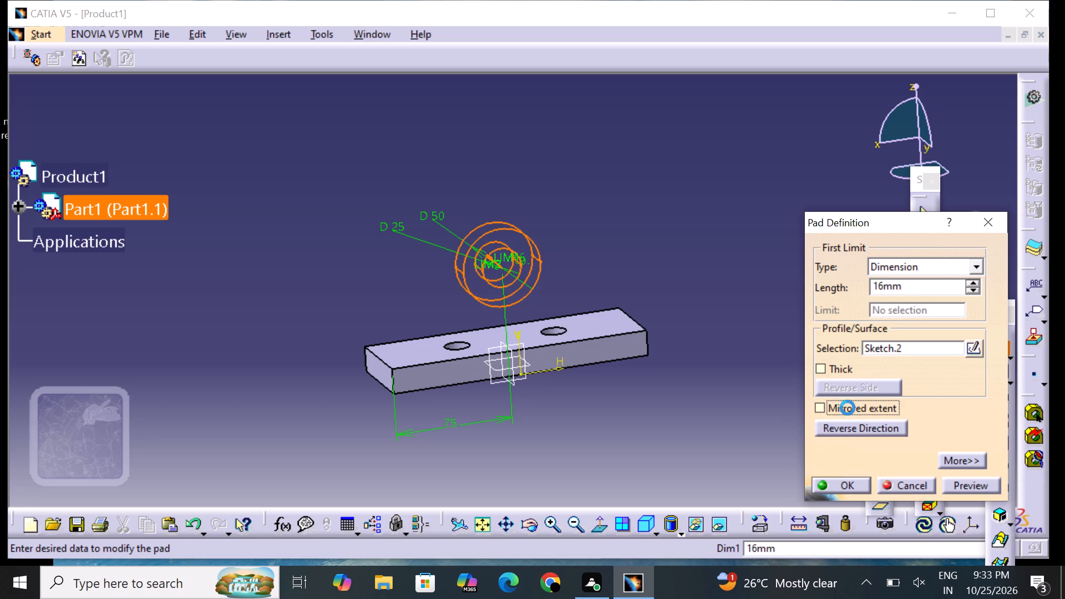
pyautogui.click(848, 408)
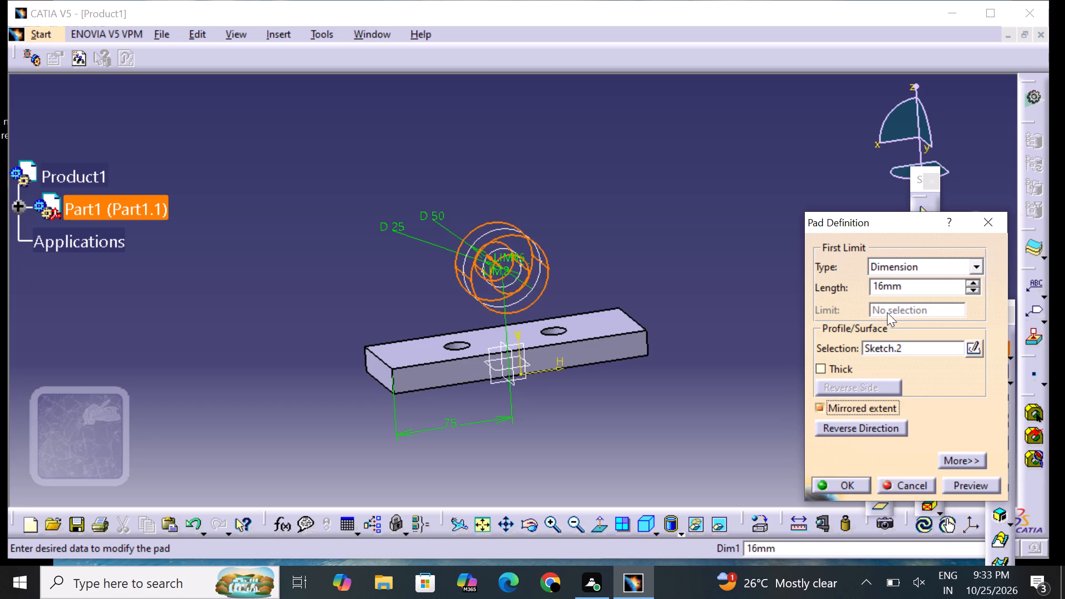
# Clear the length value of the ring pad's first limit, keeping the Dimension limit type.
pyautogui.click(932, 263)
pyautogui.click(931, 269)
pyautogui.click(919, 280)
pyautogui.press('BackSpace')
pyautogui.press('BackSpace')
pyautogui.press('BackSpace')
pyautogui.press('BackSpace')
pyautogui.press('BackSpace')
pyautogui.press('BackSpace')
pyautogui.press('BackSpace')
pyautogui.press('BackSpace')
pyautogui.press('BackSpace')
pyautogui.press('BackSpace')
pyautogui.press('BackSpace')
pyautogui.press('BackSpace')
pyautogui.press('BackSpace')
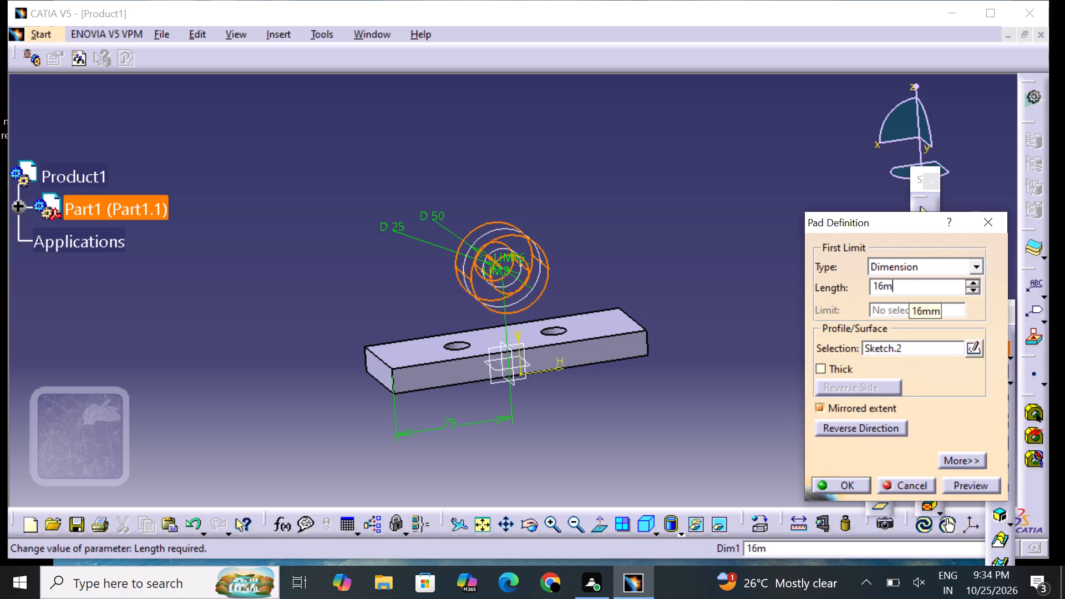
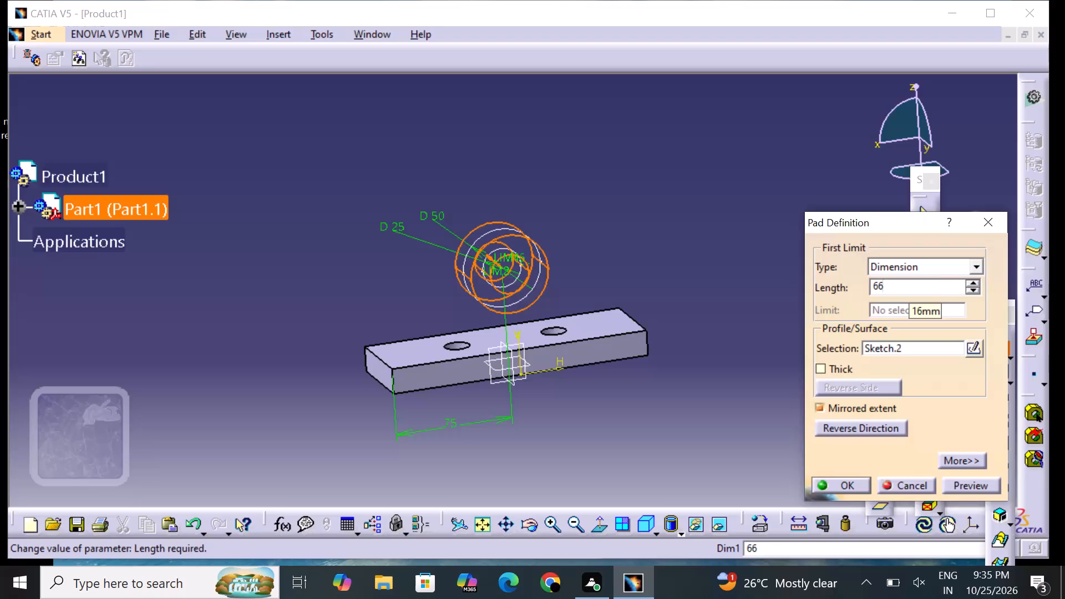
# Set the ring pad's first limit length to 66 mm and create the pad.
pyautogui.press('Return')
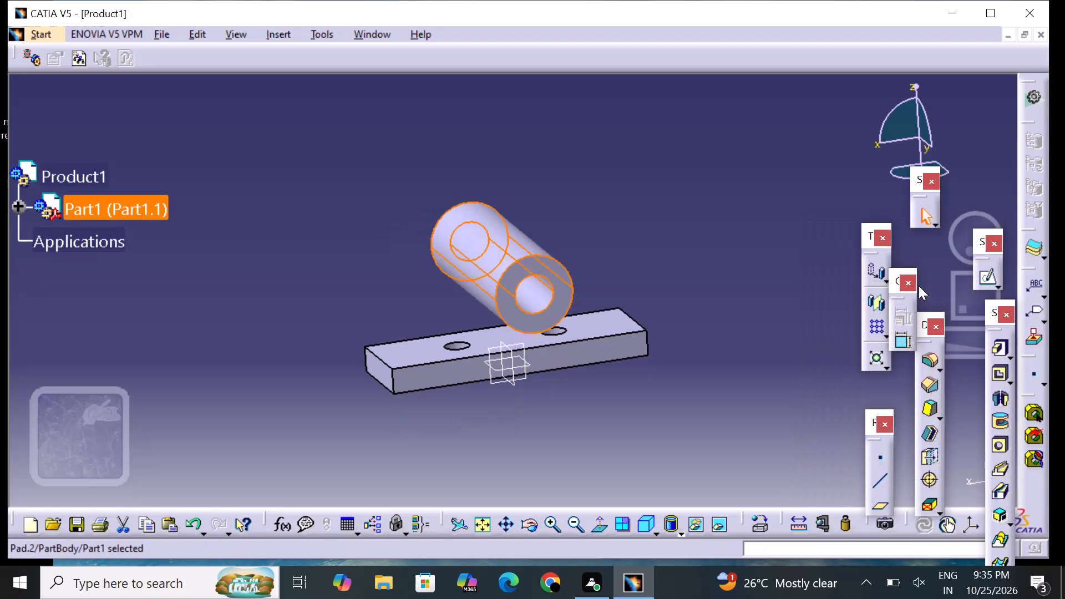
pyautogui.click(741, 292)
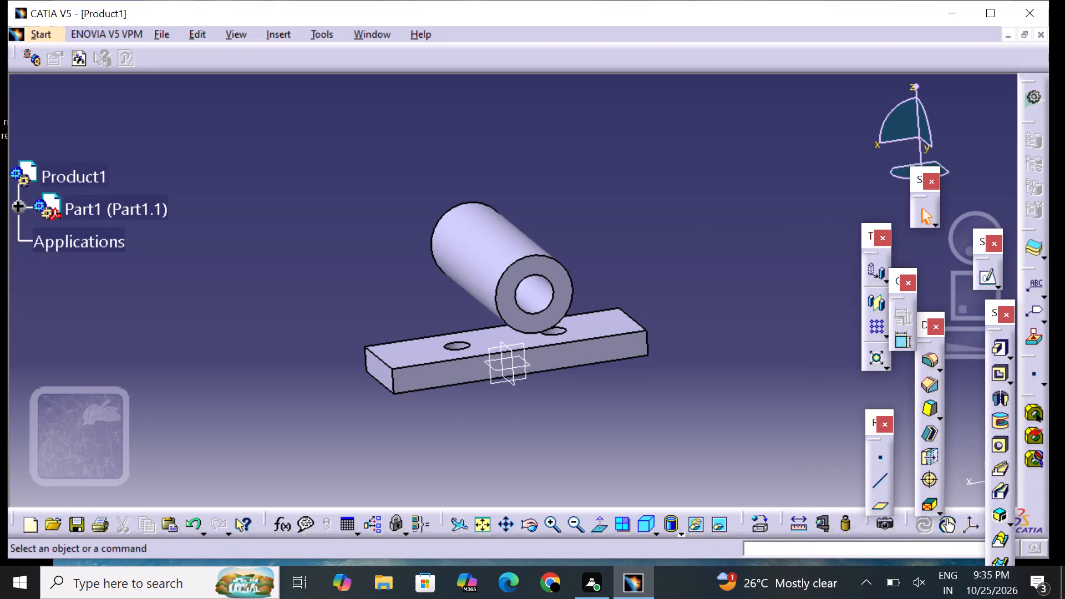
# Open a new sketch on the ring pad's visible annular end face.
pyautogui.moveTo(747, 308); pyautogui.dragTo(632, 291, button='middle')
pyautogui.moveTo(754, 309); pyautogui.dragTo(620, 296, button='right')
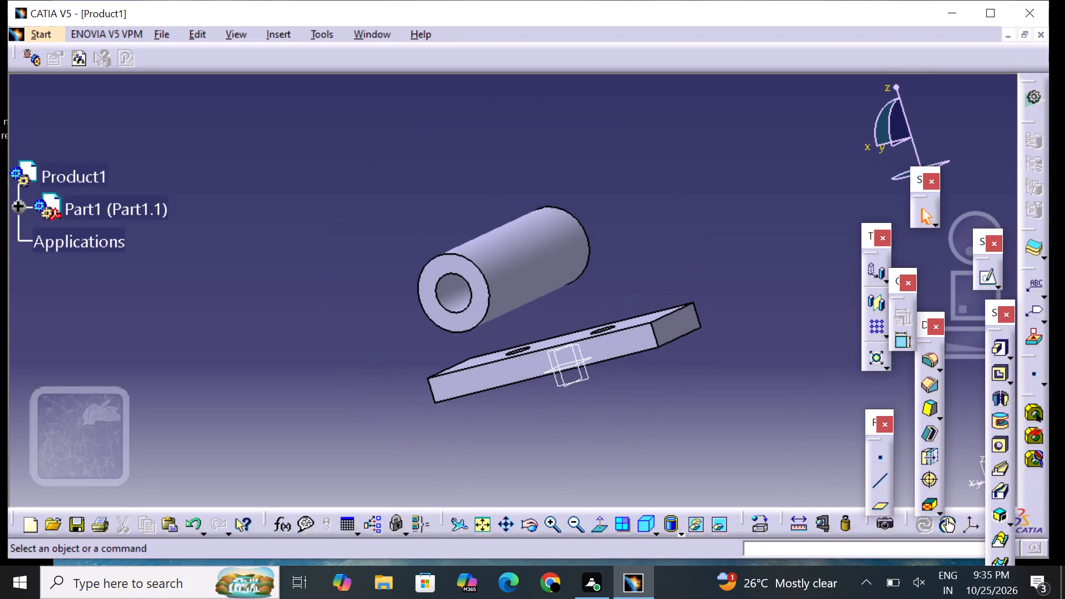
pyautogui.moveTo(377, 240); pyautogui.dragTo(517, 245, button='middle')
pyautogui.moveTo(392, 243); pyautogui.dragTo(517, 245, button='right')
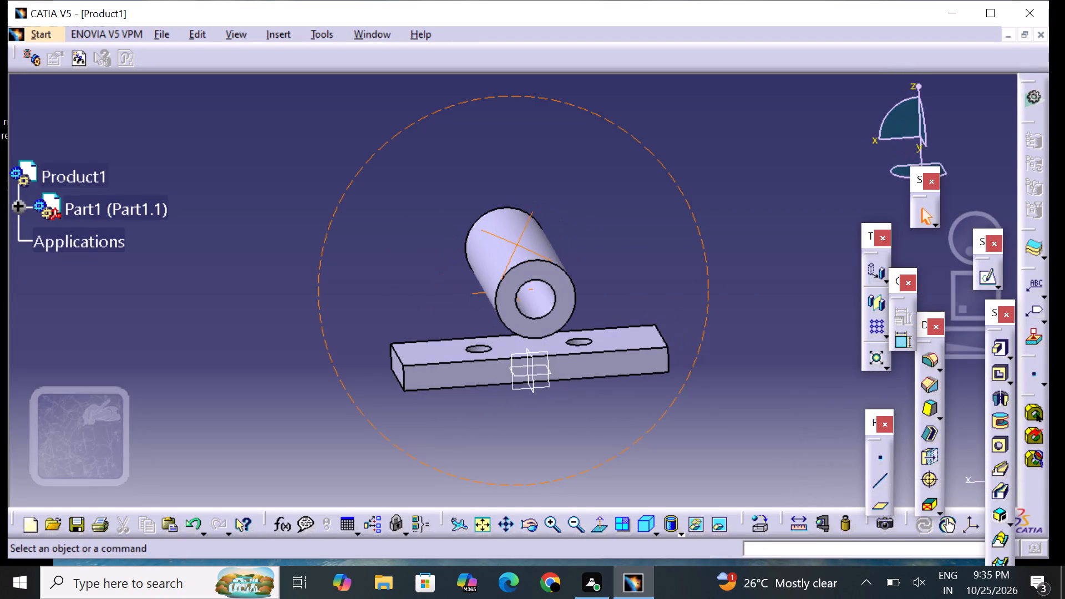
pyautogui.moveTo(517, 245); pyautogui.dragTo(528, 241, button='right')
pyautogui.moveTo(517, 245); pyautogui.dragTo(528, 241, button='middle')
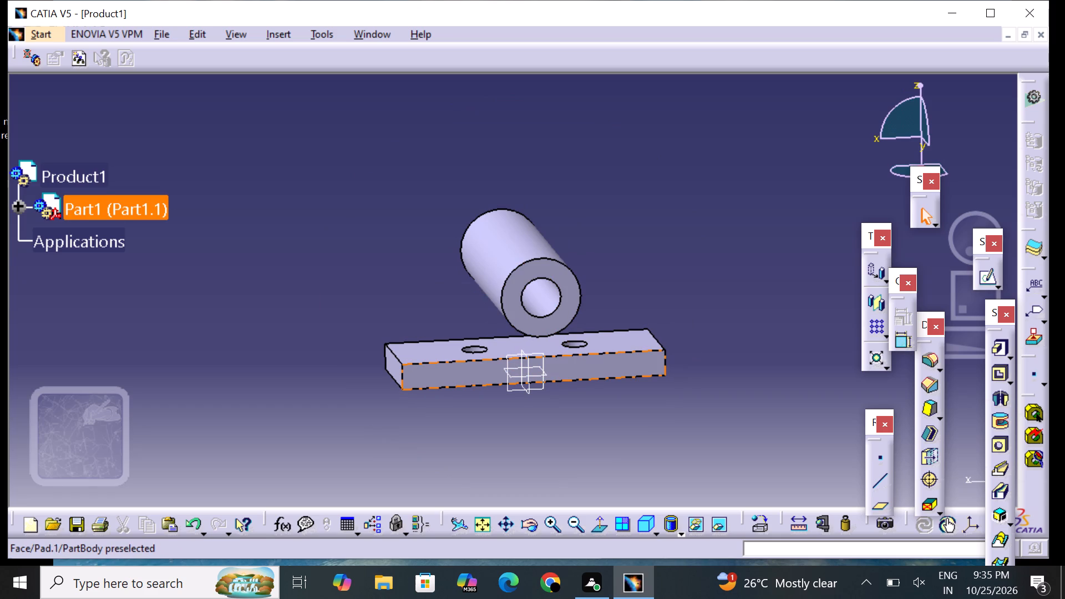
pyautogui.click(565, 317)
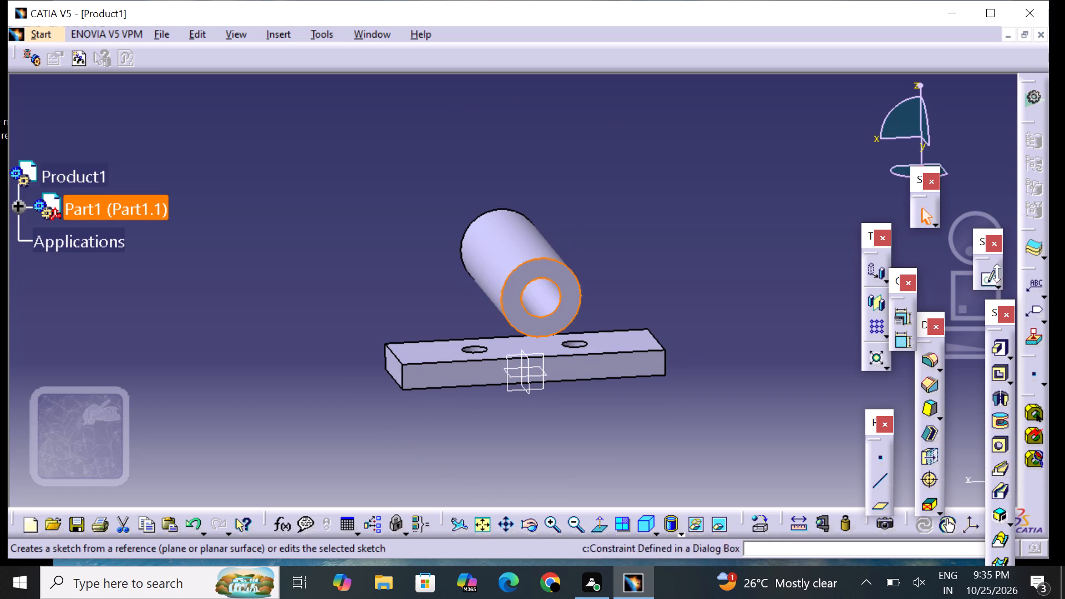
pyautogui.click(987, 278)
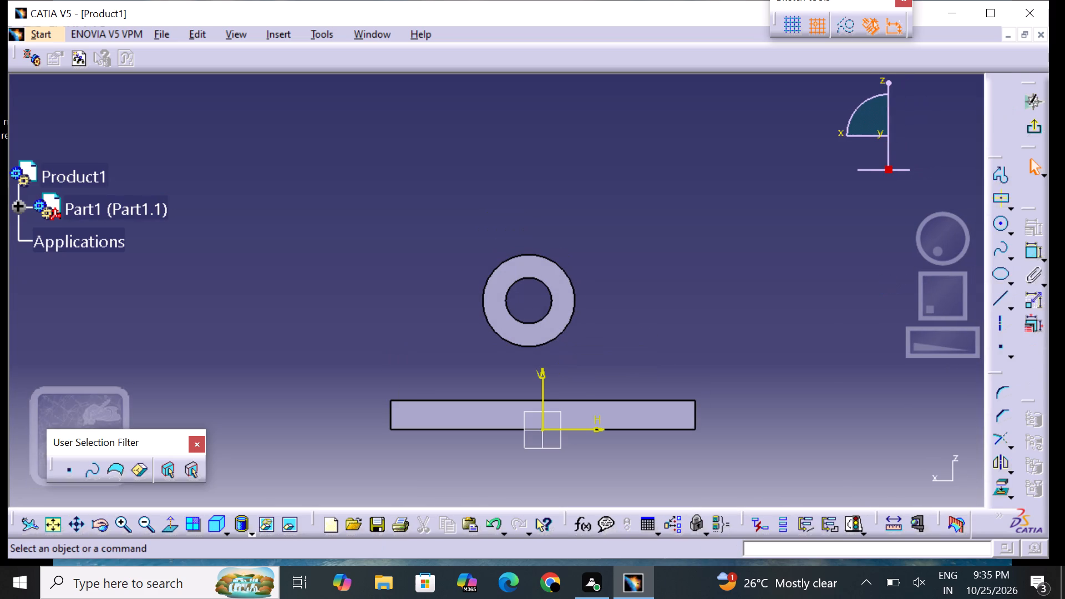
# Draw two vertical lines about 40 mm long rising from the ring's upper edge, at H -20 mm and H 10 mm.
pyautogui.moveTo(800, 303); pyautogui.dragTo(703, 207, button='middle')
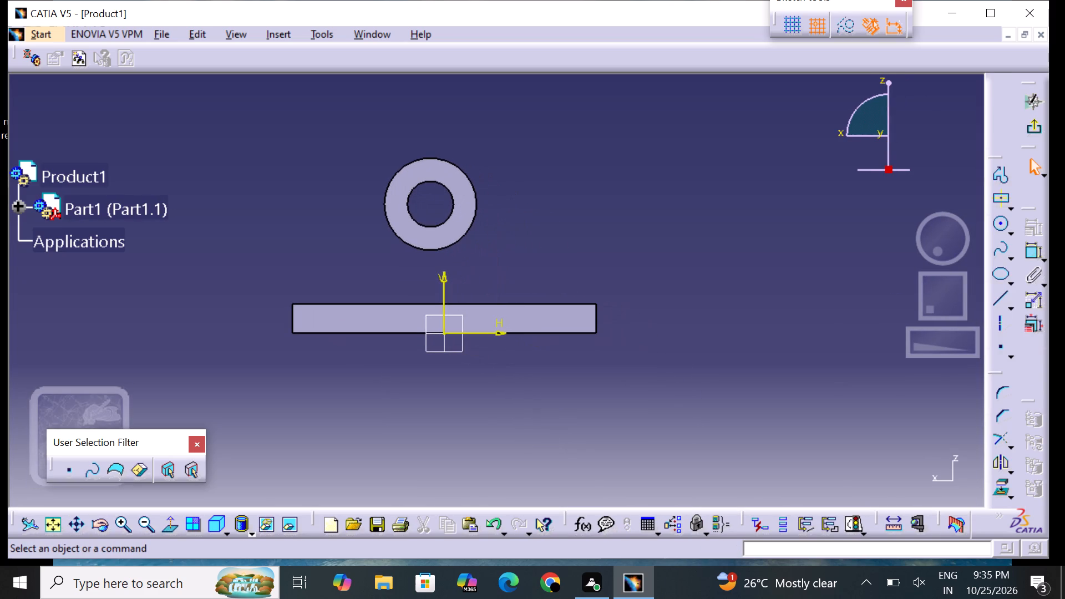
pyautogui.moveTo(599, 219); pyautogui.dragTo(630, 252, button='middle')
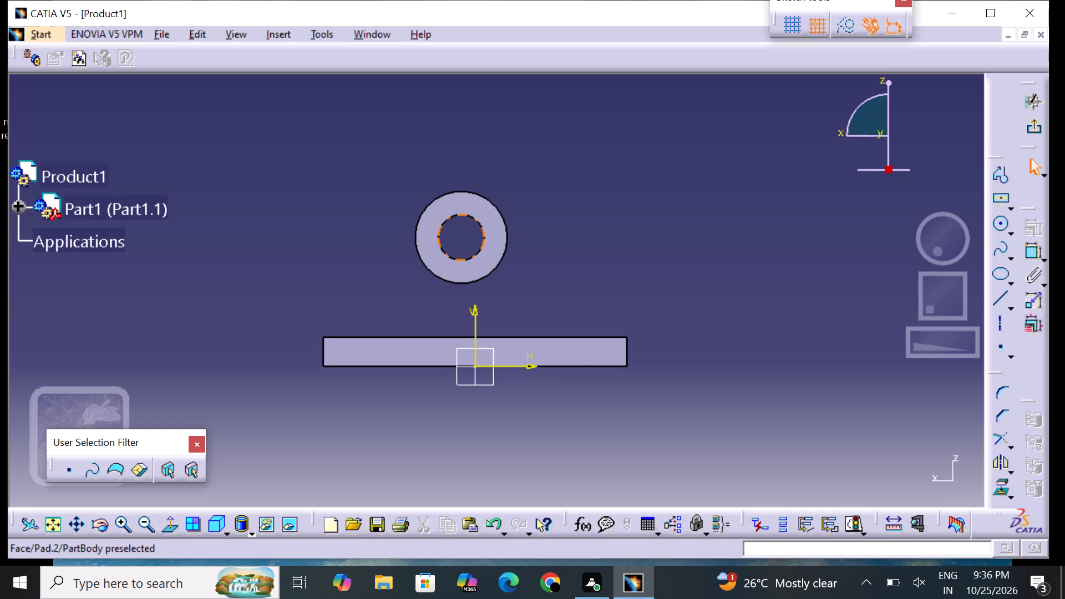
pyautogui.click(999, 301)
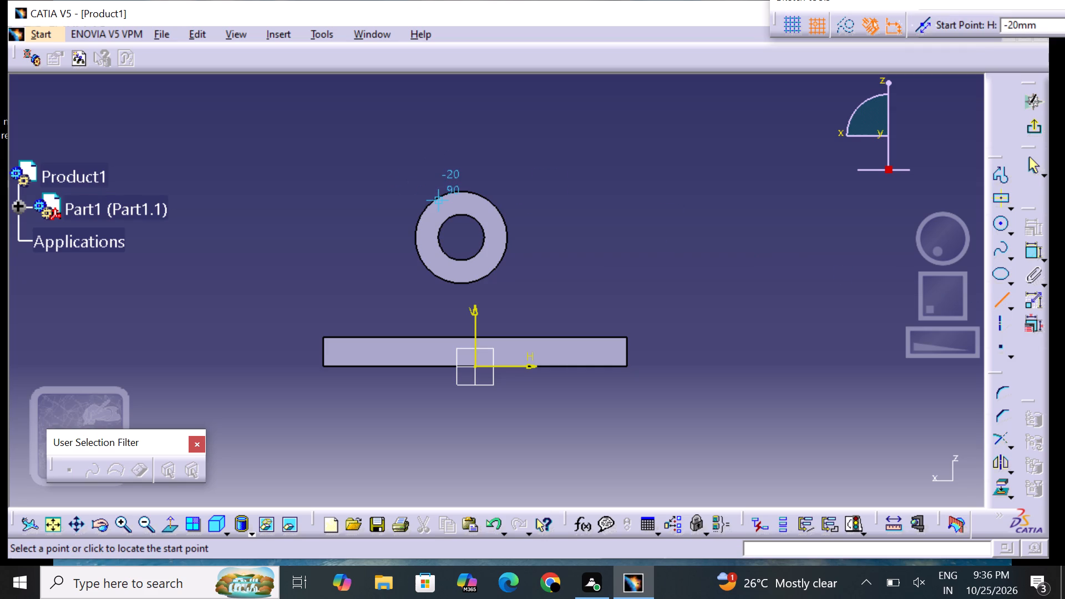
pyautogui.click(430, 197)
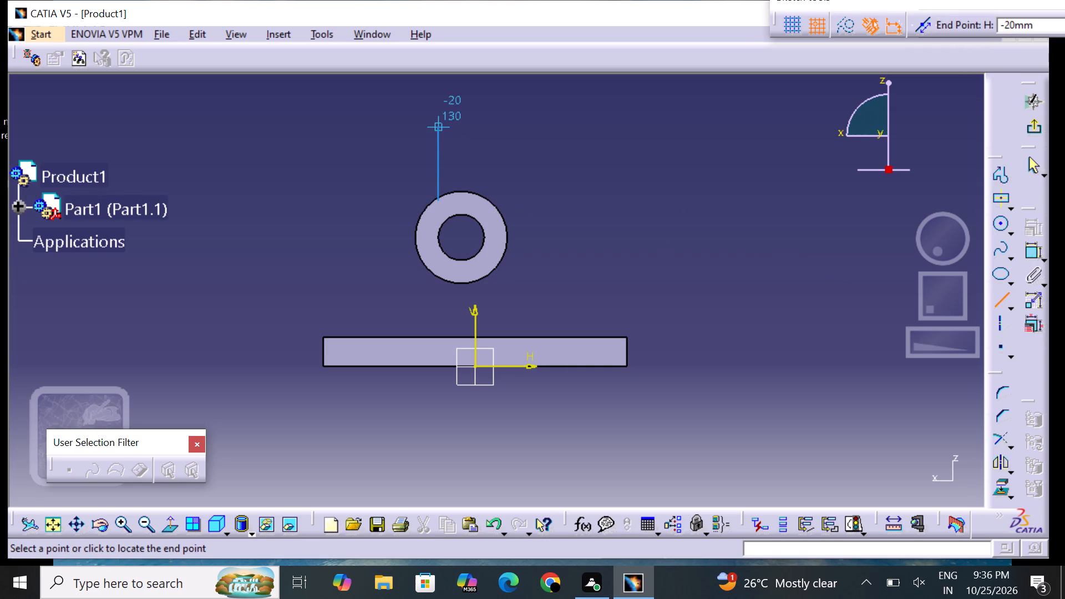
pyautogui.click(440, 134)
pyautogui.click(768, 296)
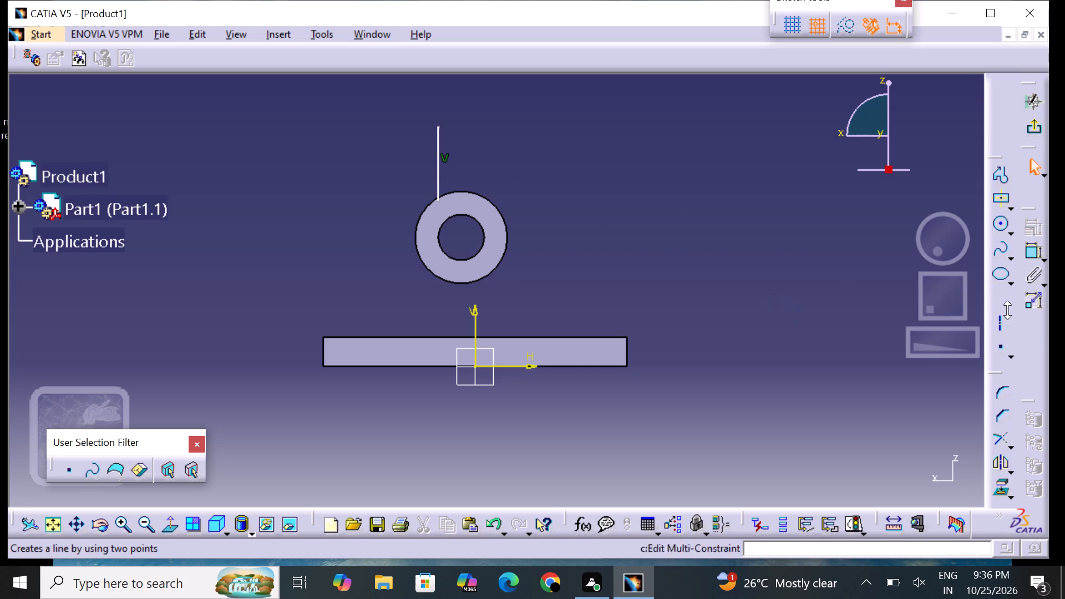
pyautogui.click(1002, 297)
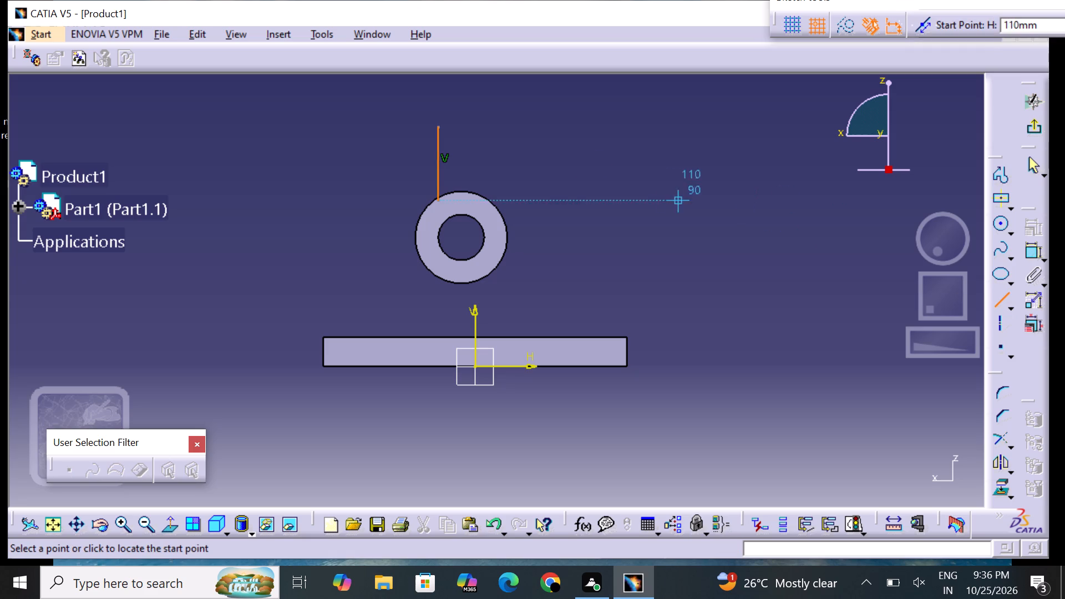
pyautogui.click(493, 200)
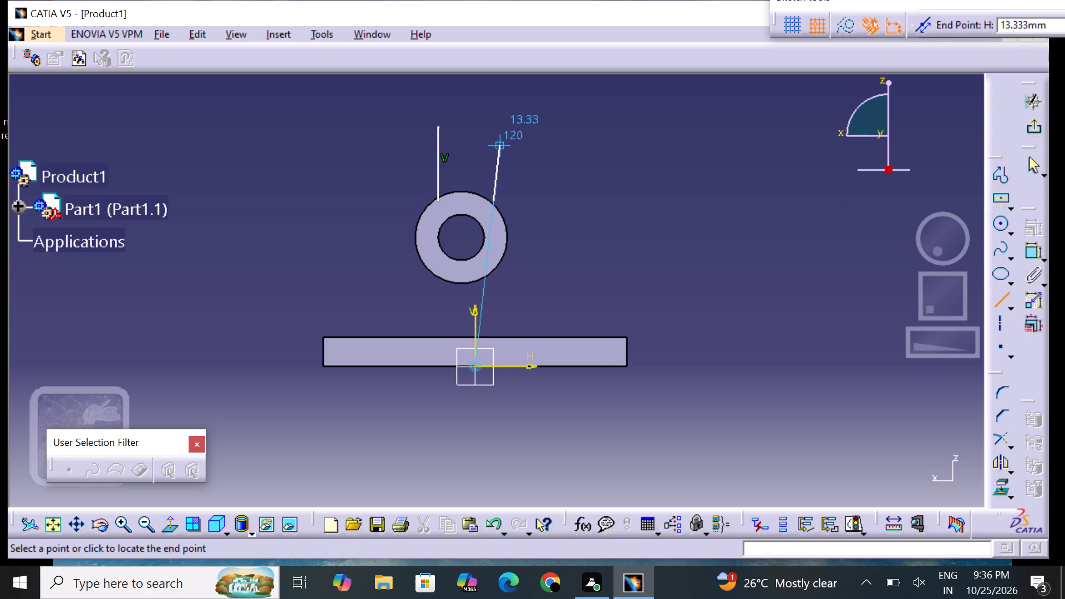
pyautogui.click(499, 134)
pyautogui.click(567, 204)
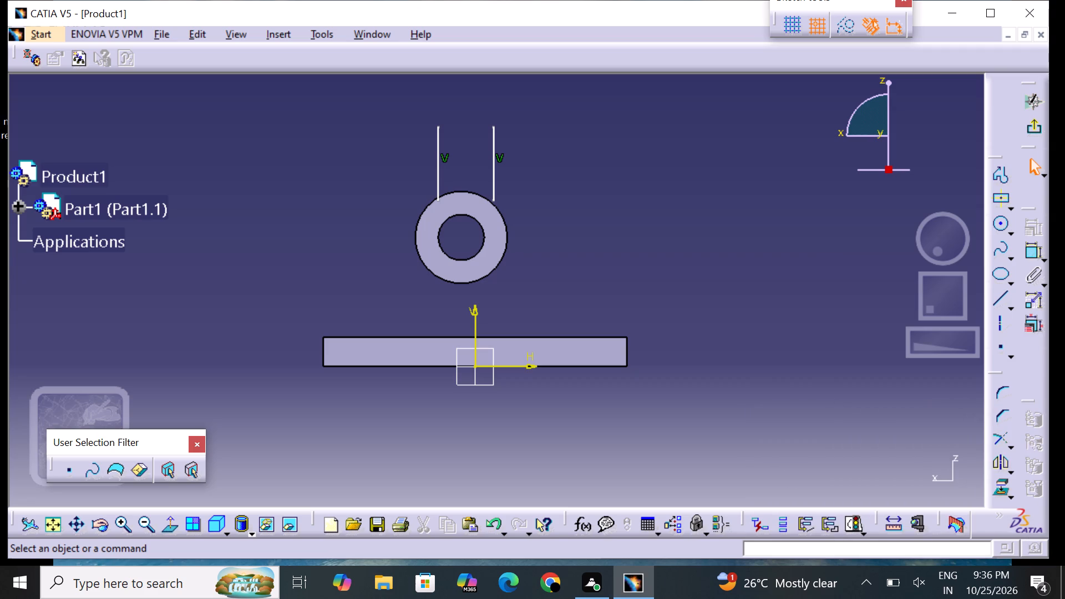
# Constrain the lower endpoint of the vertical line on the positive H side coincident with the ring's outer circular edge.
pyautogui.click(1032, 257)
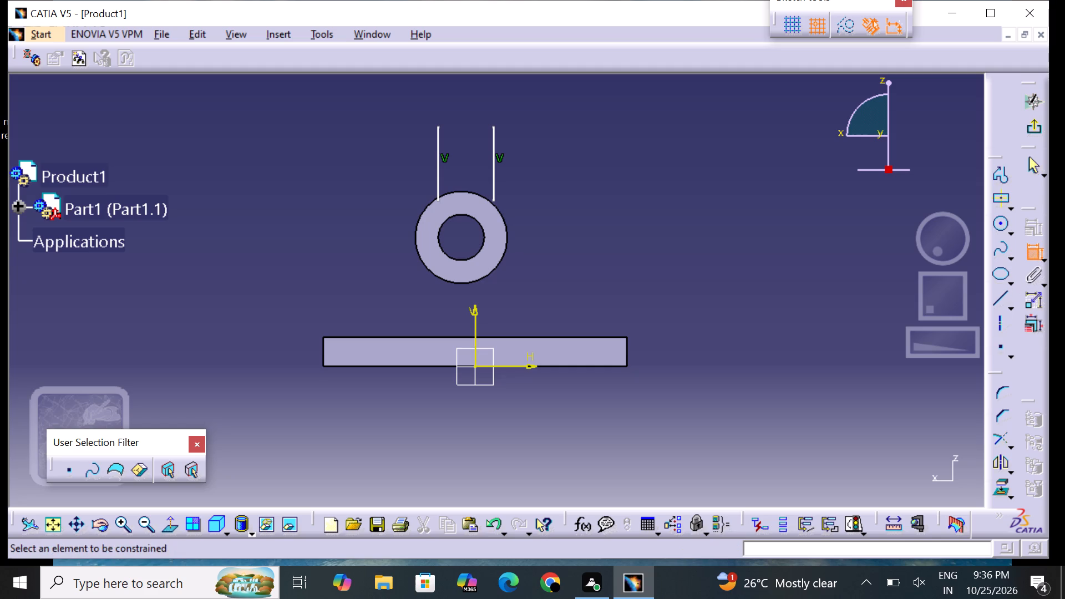
pyautogui.click(491, 199)
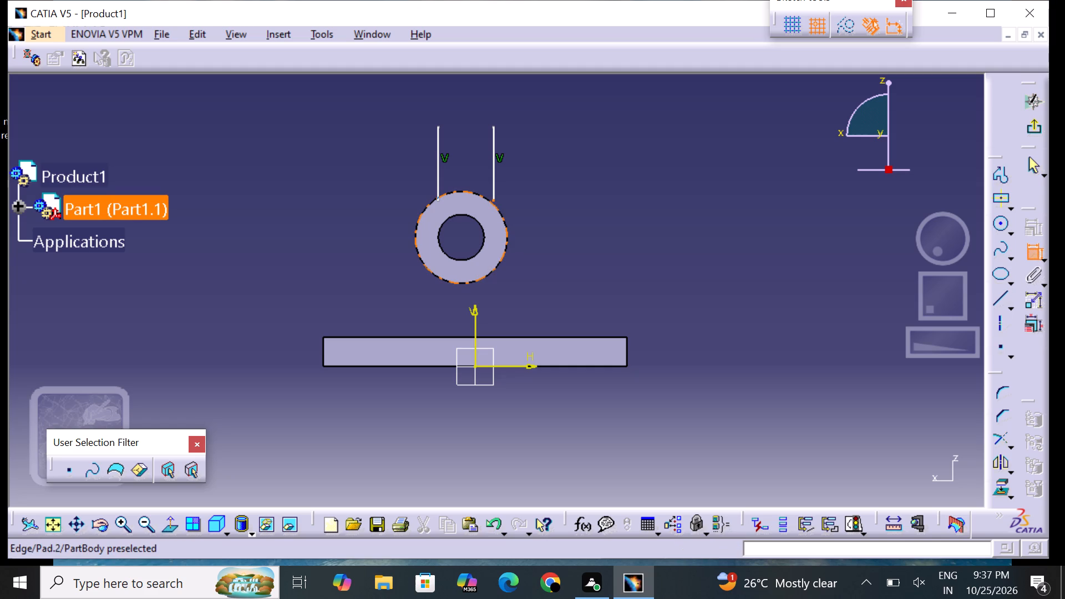
pyautogui.click(498, 209)
pyautogui.rightClick(500, 210)
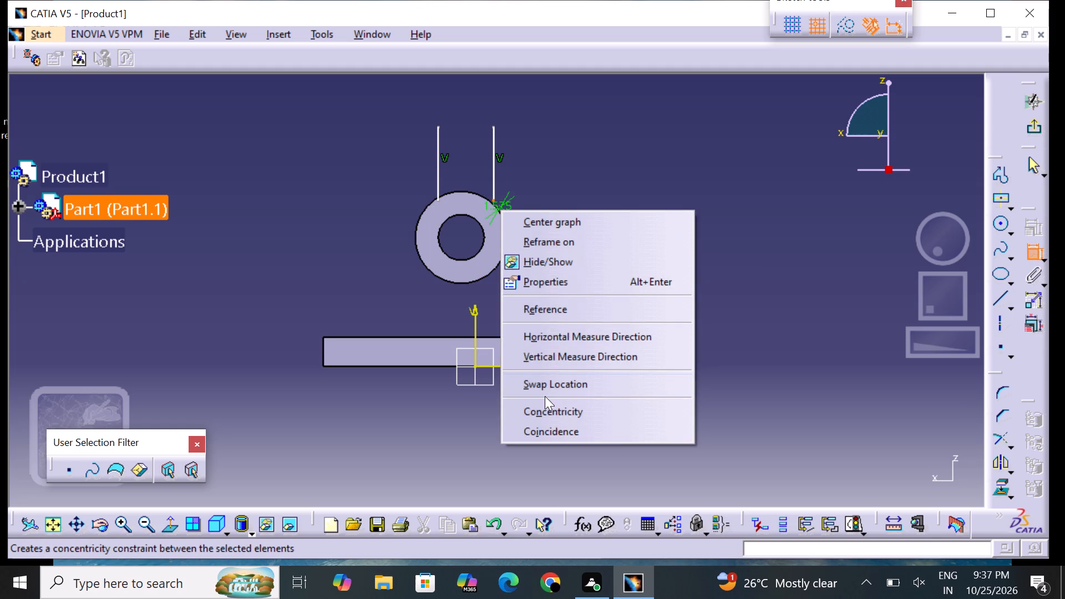
pyautogui.click(554, 427)
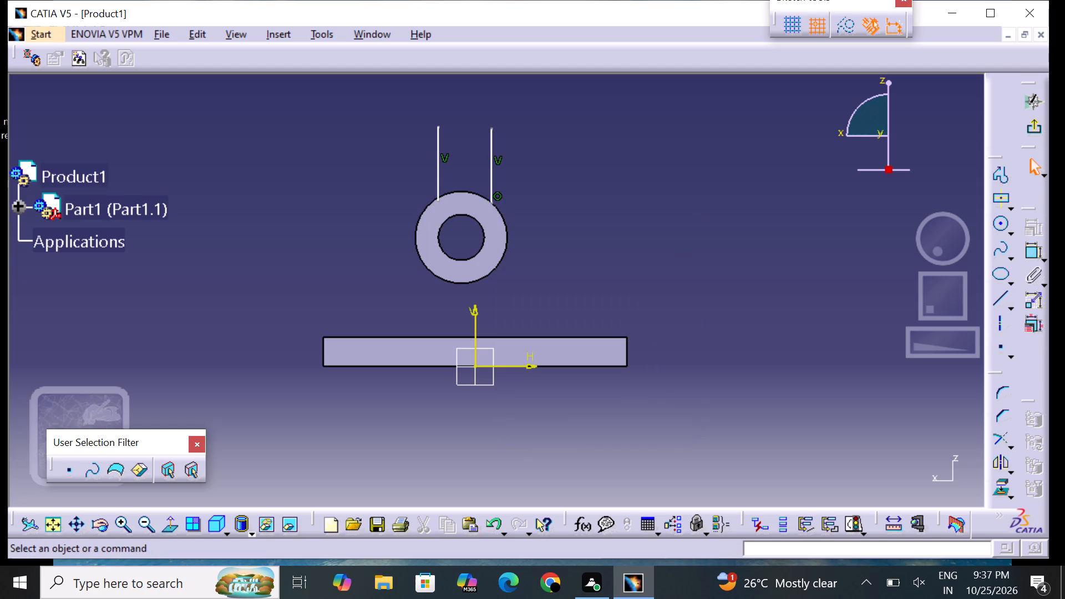
pyautogui.click(633, 236)
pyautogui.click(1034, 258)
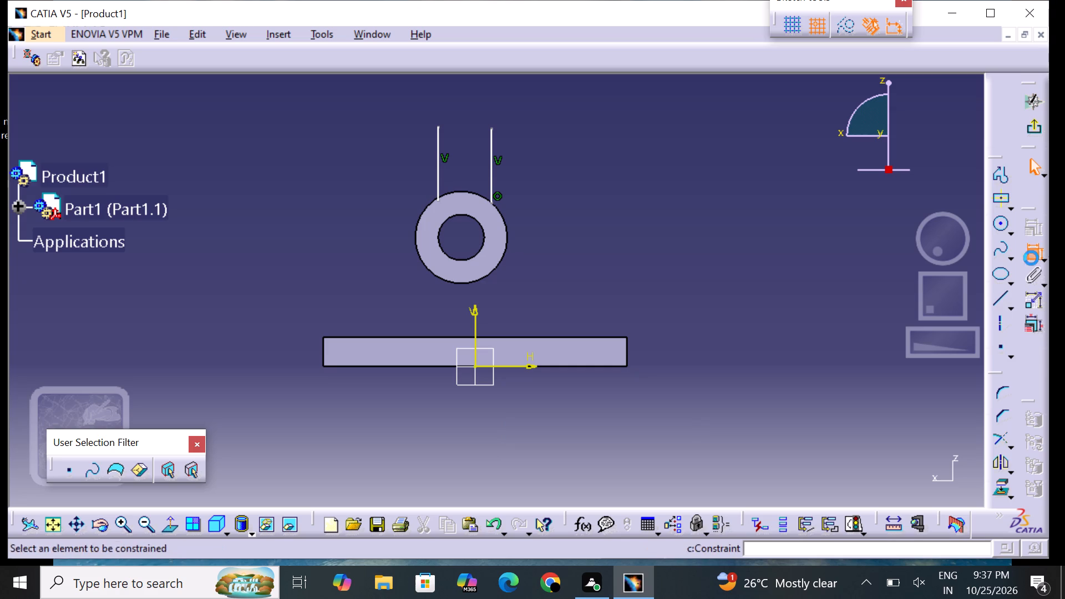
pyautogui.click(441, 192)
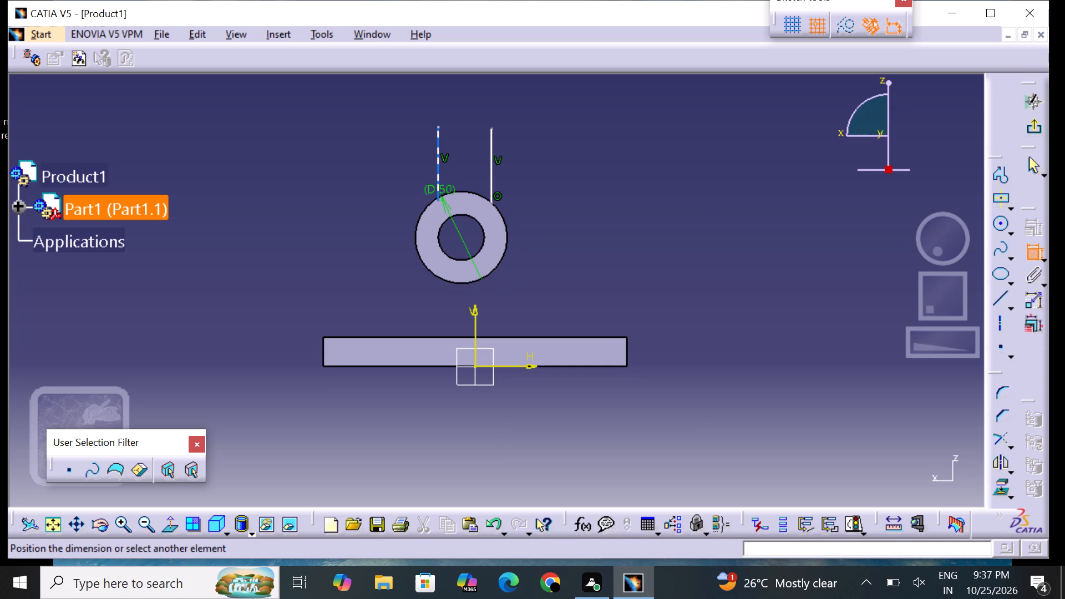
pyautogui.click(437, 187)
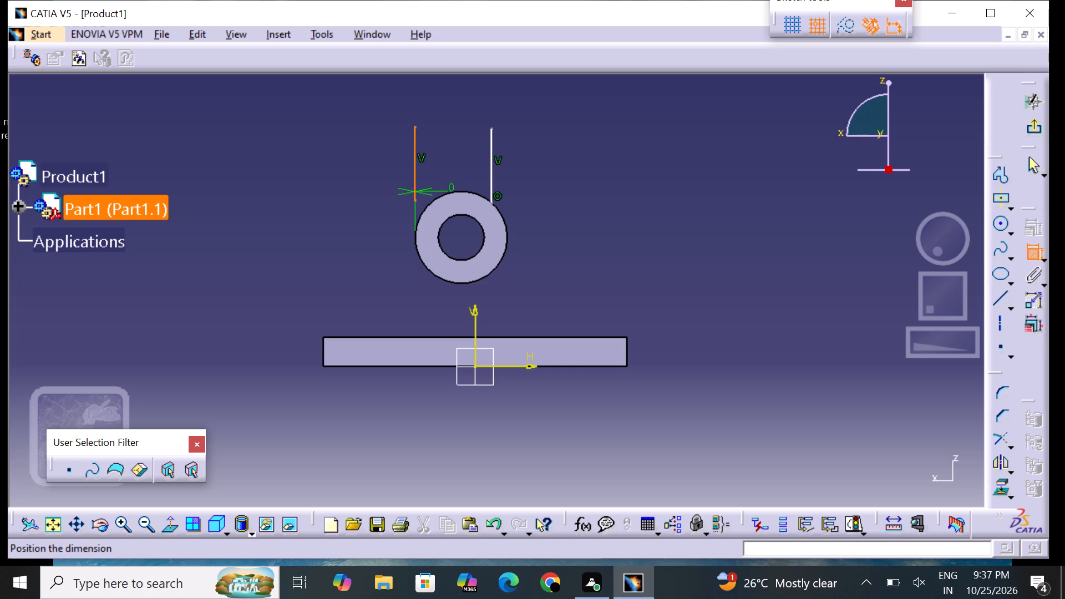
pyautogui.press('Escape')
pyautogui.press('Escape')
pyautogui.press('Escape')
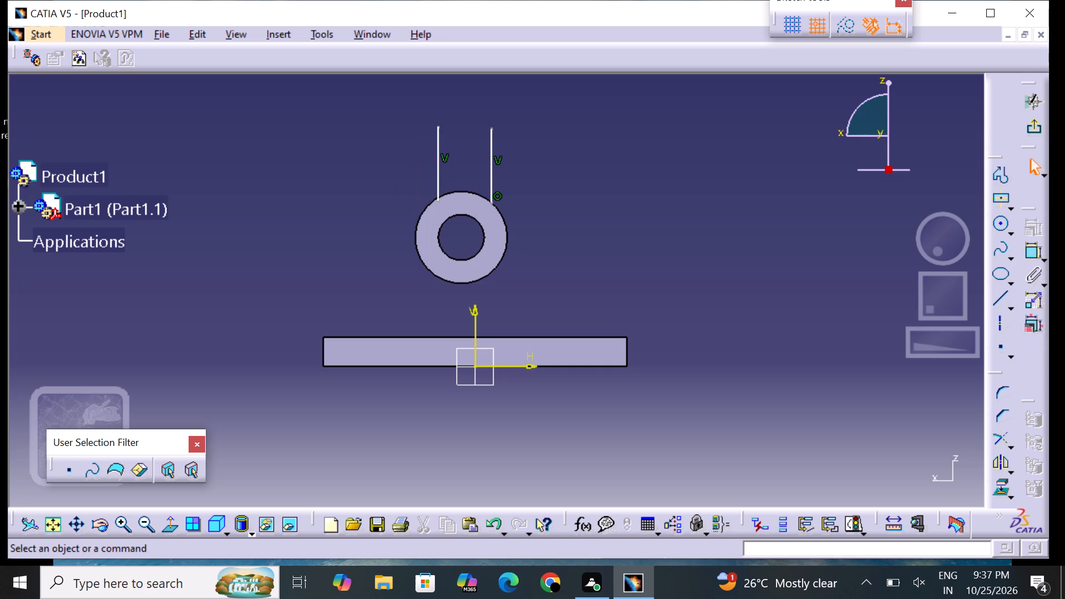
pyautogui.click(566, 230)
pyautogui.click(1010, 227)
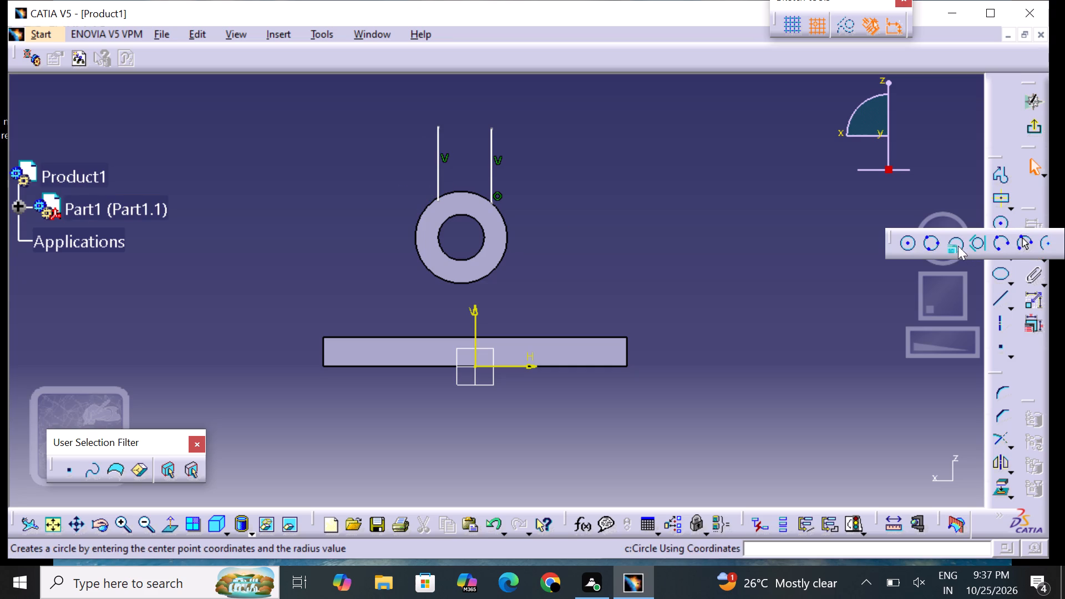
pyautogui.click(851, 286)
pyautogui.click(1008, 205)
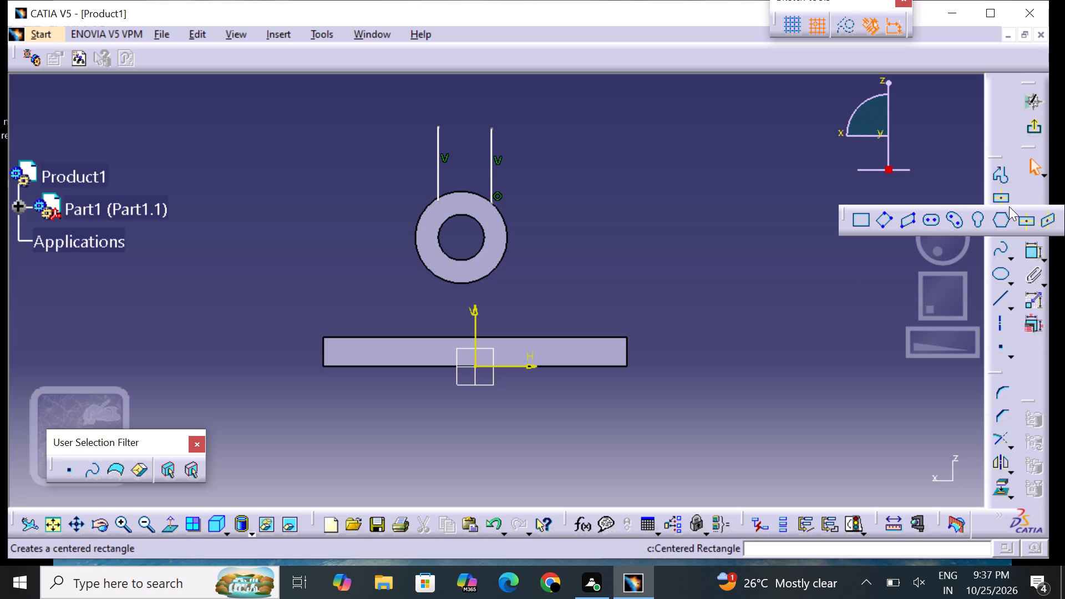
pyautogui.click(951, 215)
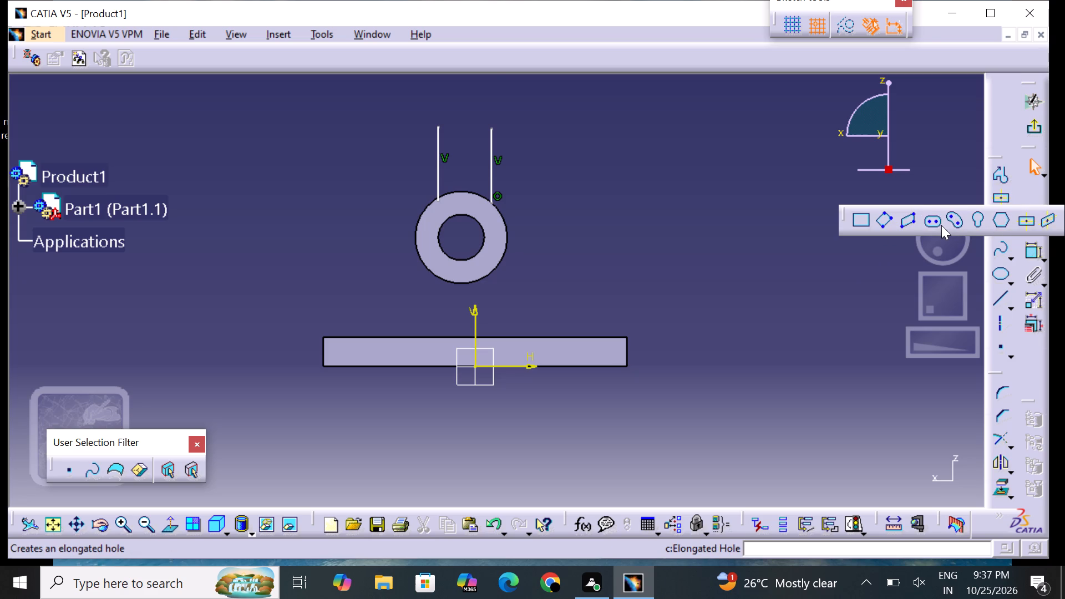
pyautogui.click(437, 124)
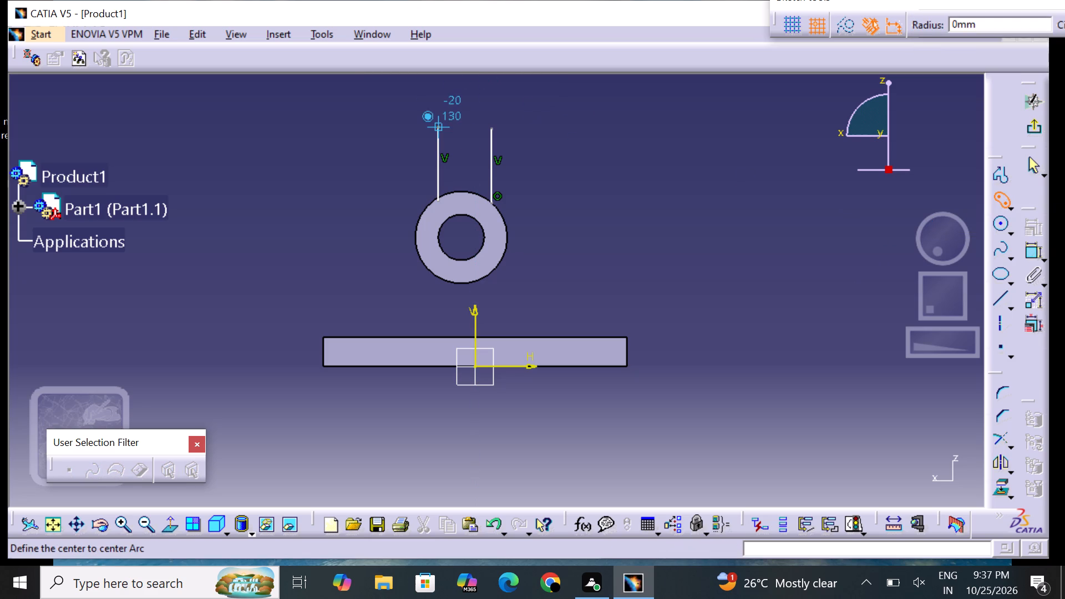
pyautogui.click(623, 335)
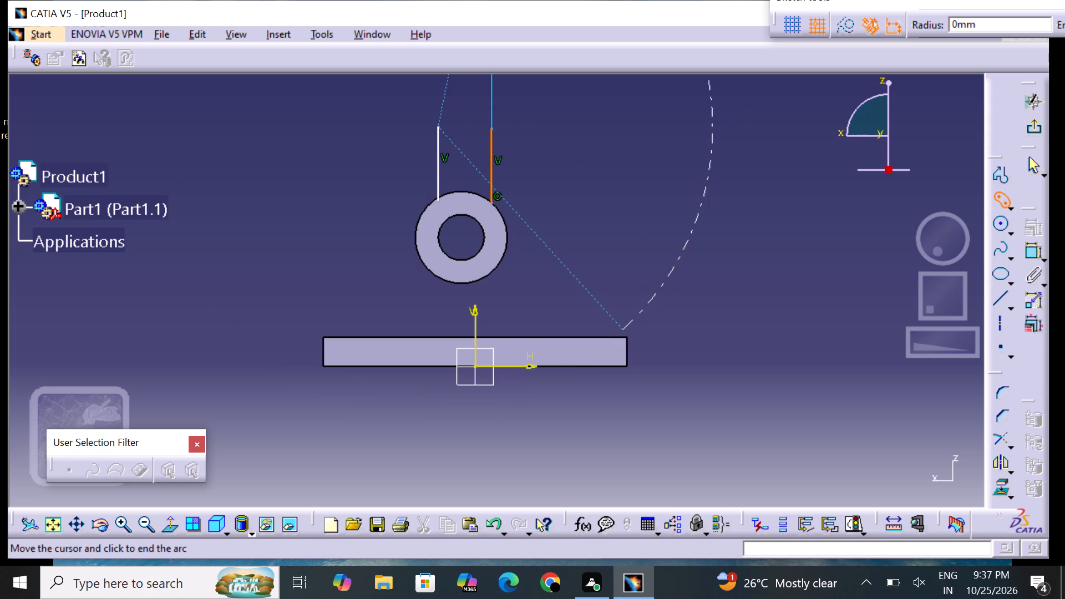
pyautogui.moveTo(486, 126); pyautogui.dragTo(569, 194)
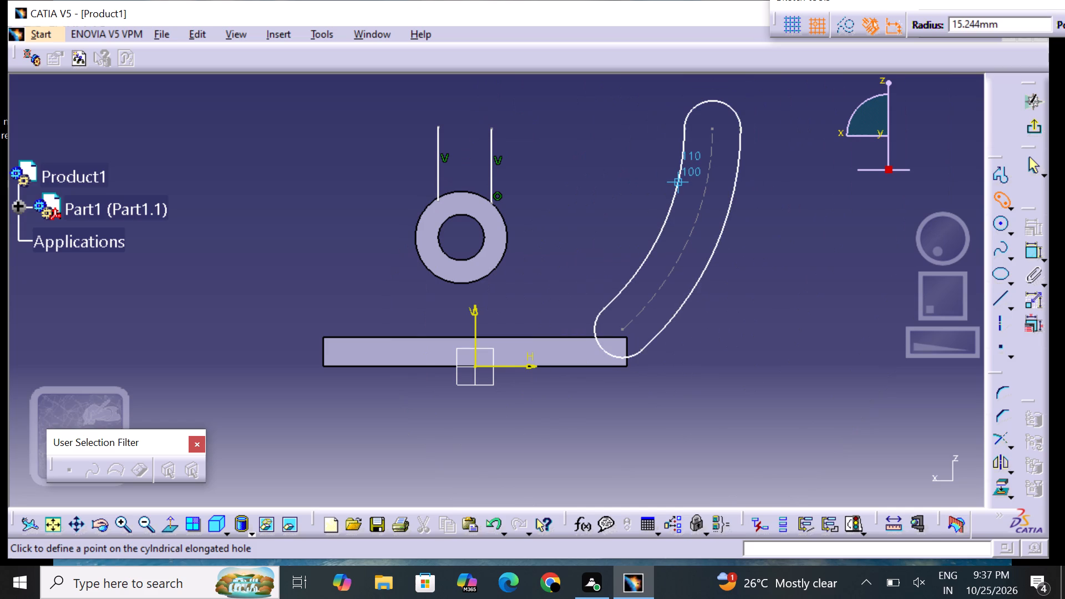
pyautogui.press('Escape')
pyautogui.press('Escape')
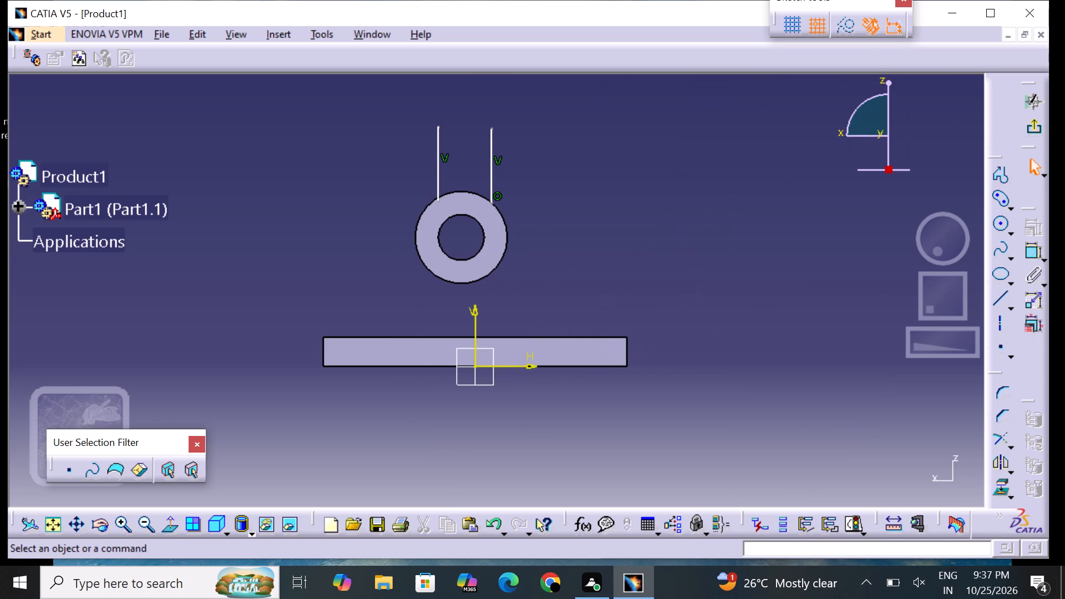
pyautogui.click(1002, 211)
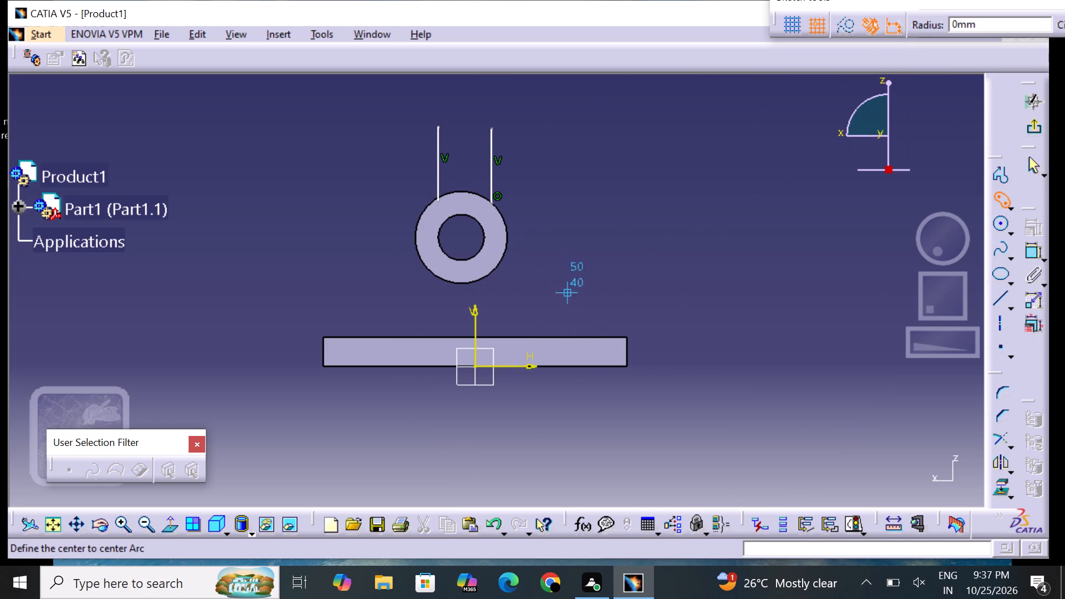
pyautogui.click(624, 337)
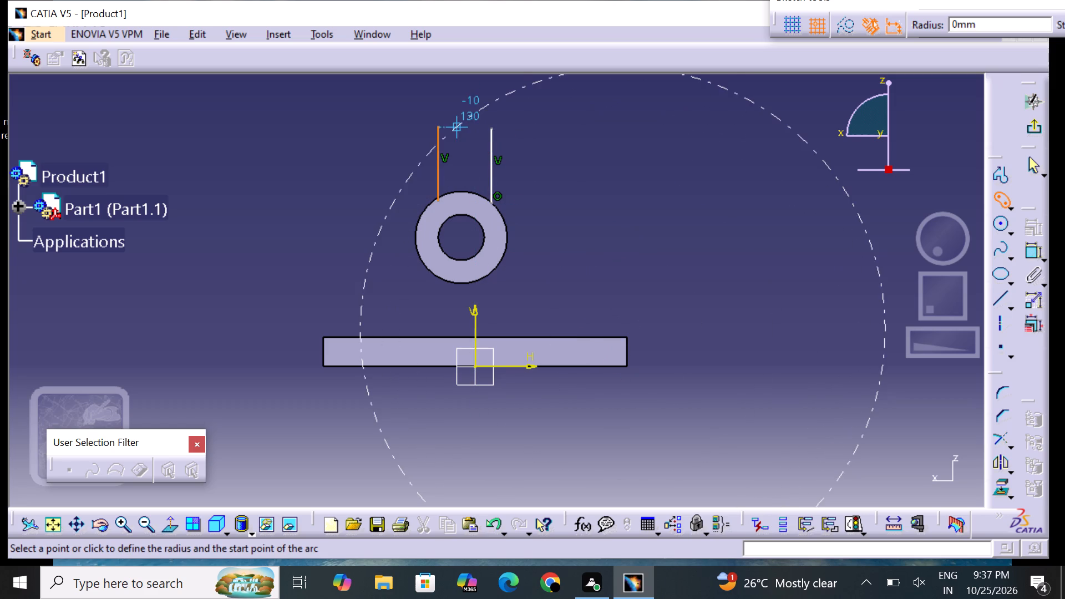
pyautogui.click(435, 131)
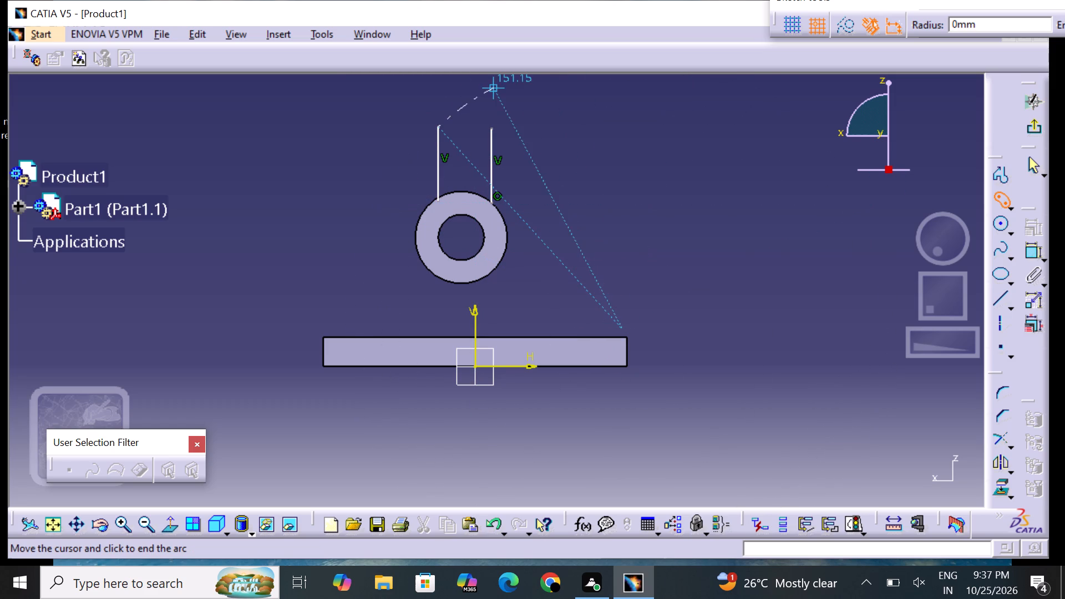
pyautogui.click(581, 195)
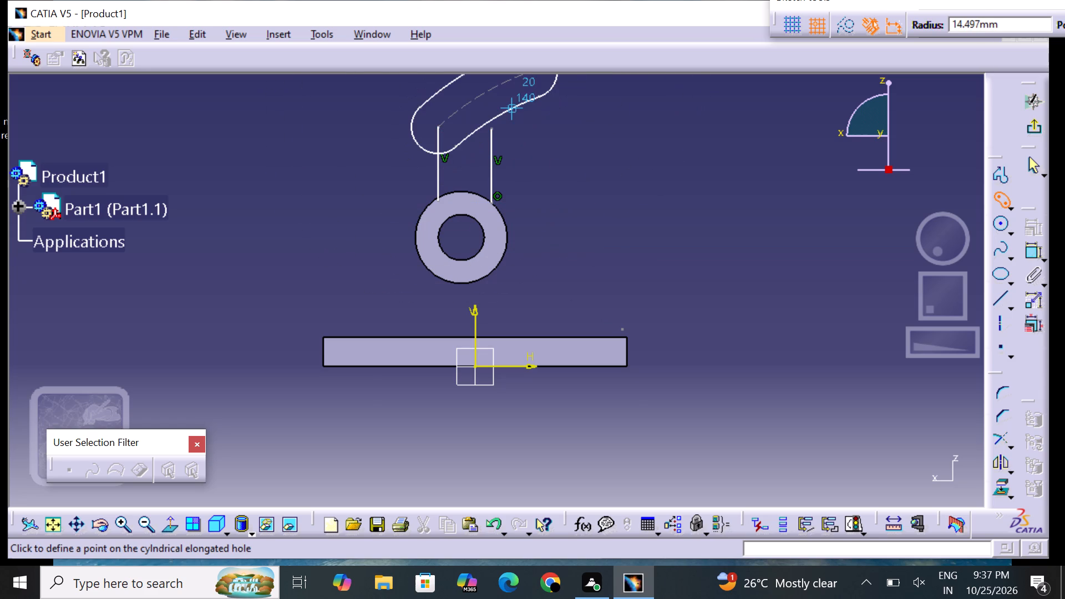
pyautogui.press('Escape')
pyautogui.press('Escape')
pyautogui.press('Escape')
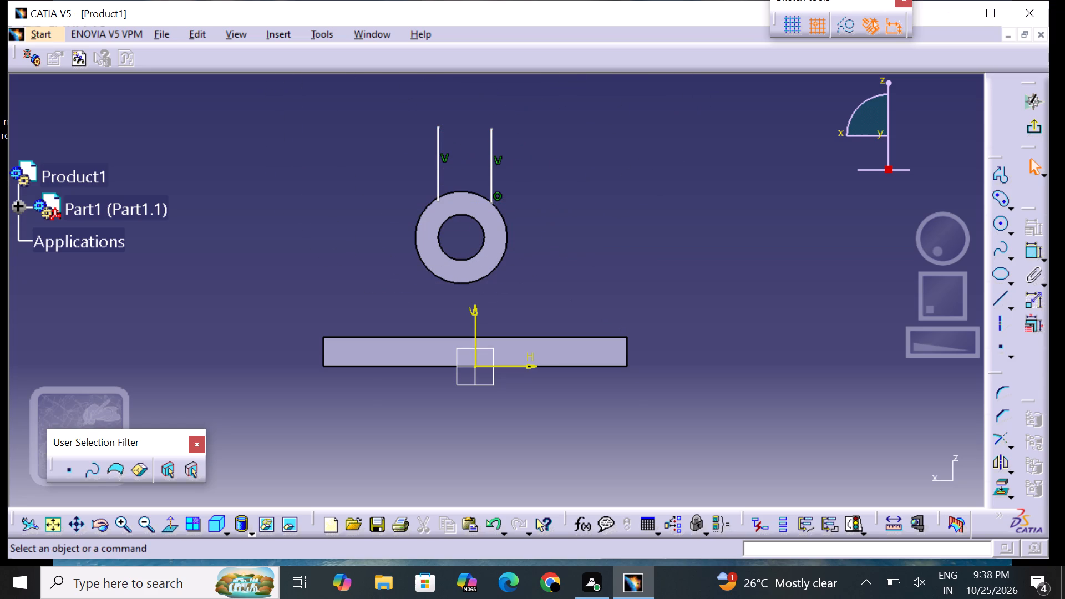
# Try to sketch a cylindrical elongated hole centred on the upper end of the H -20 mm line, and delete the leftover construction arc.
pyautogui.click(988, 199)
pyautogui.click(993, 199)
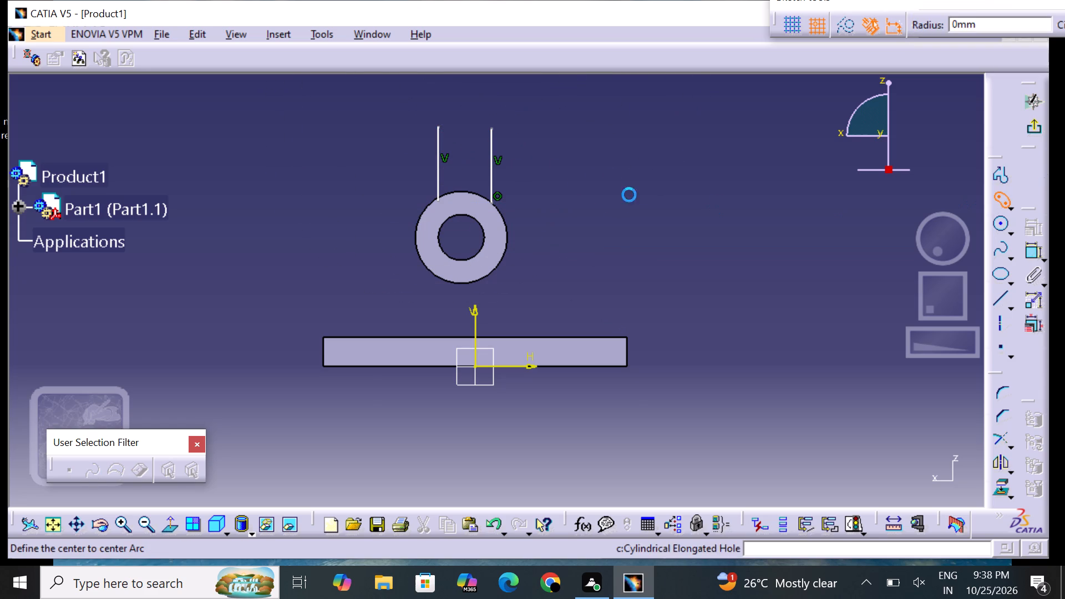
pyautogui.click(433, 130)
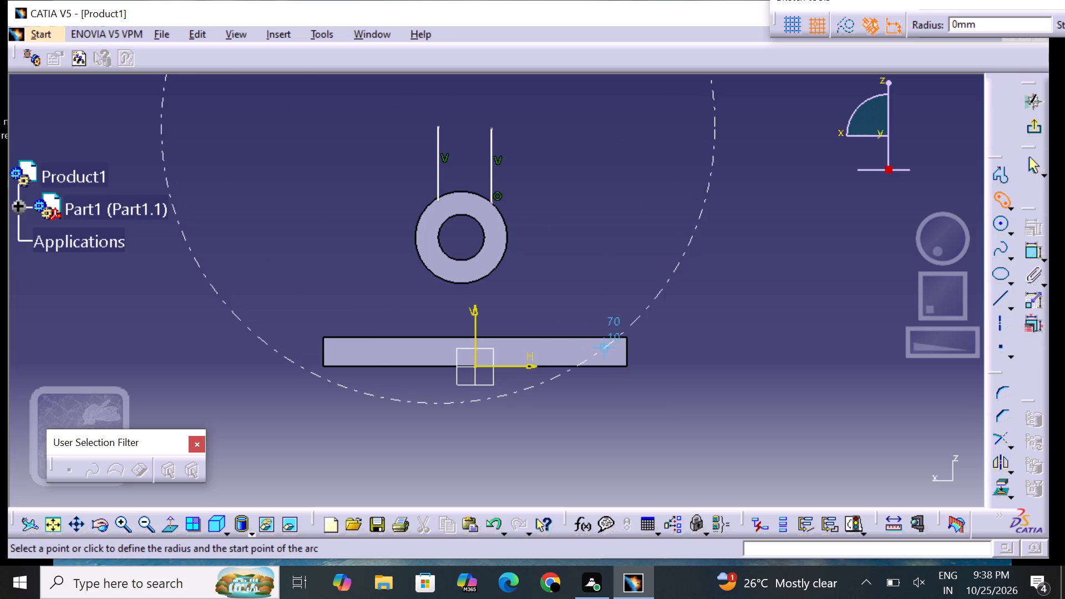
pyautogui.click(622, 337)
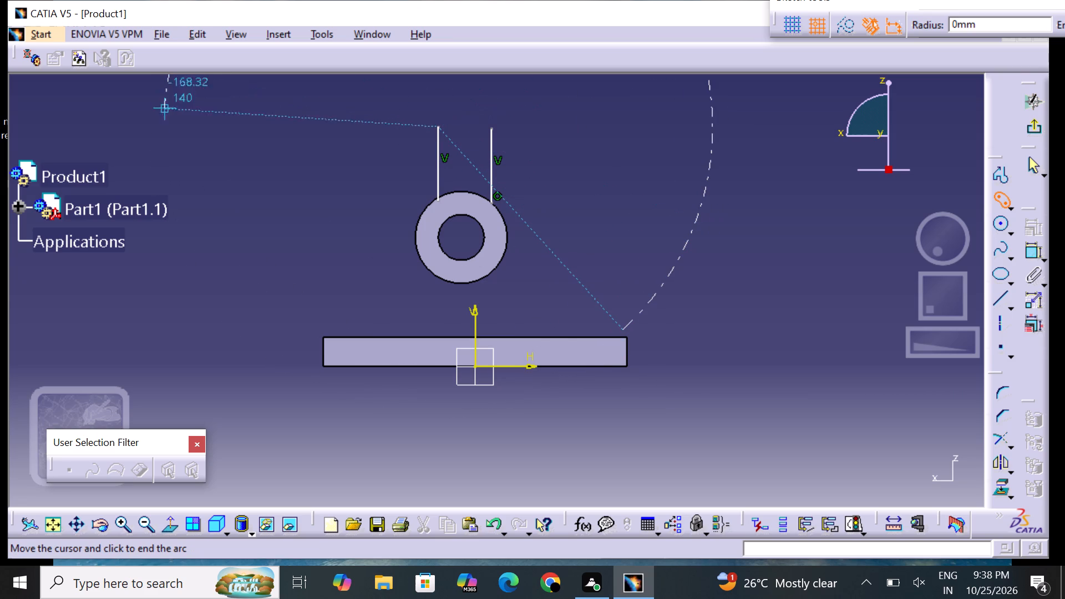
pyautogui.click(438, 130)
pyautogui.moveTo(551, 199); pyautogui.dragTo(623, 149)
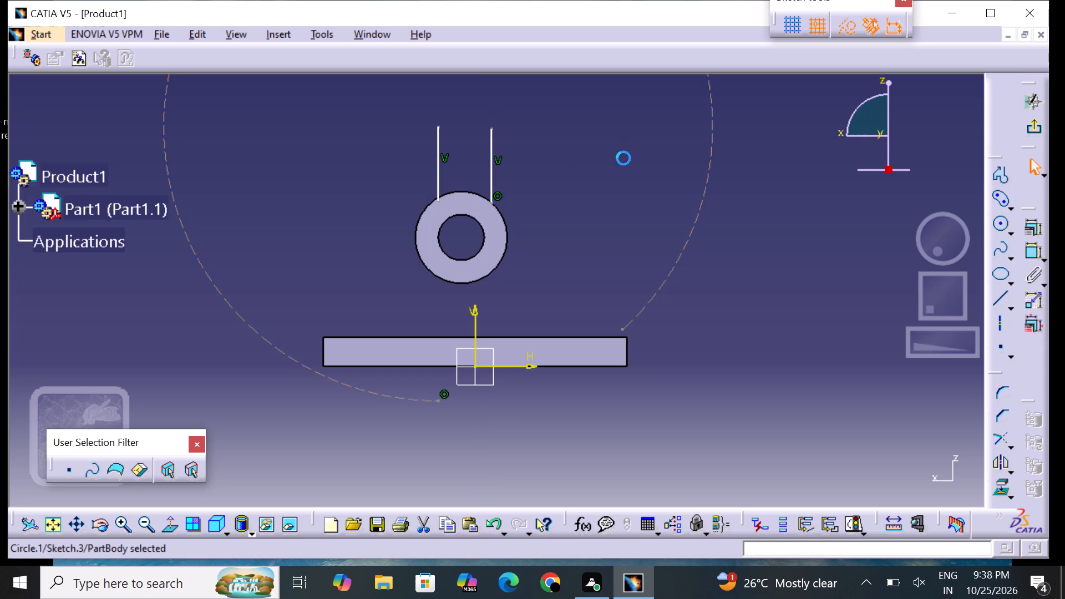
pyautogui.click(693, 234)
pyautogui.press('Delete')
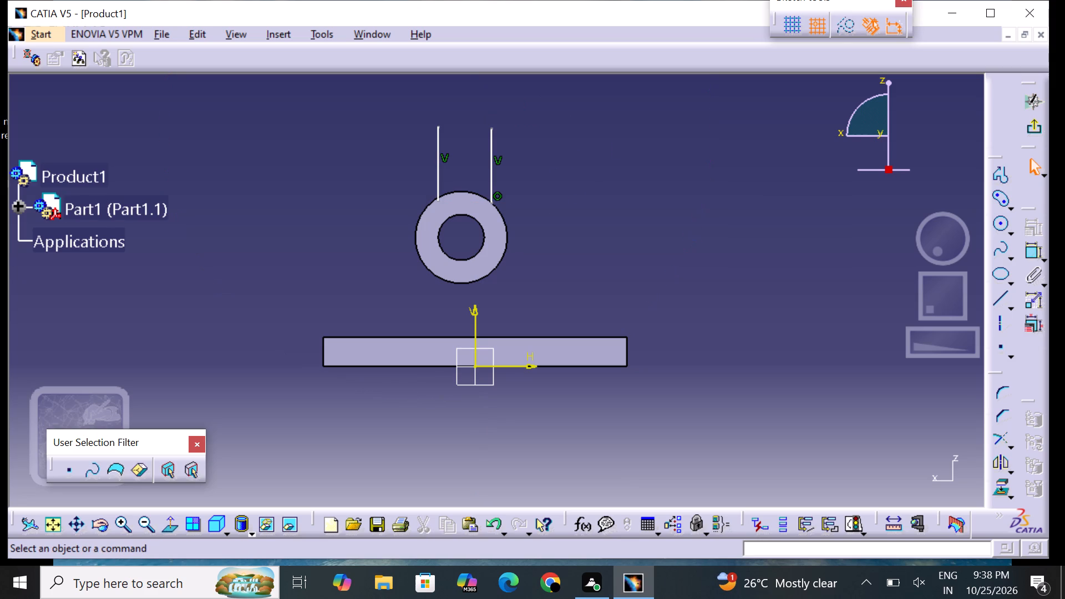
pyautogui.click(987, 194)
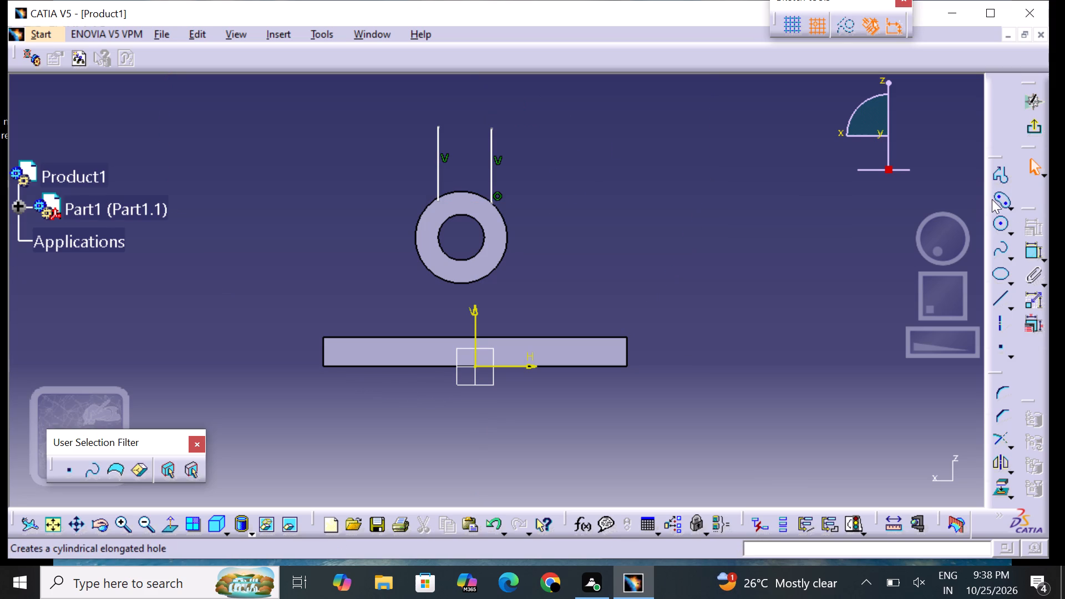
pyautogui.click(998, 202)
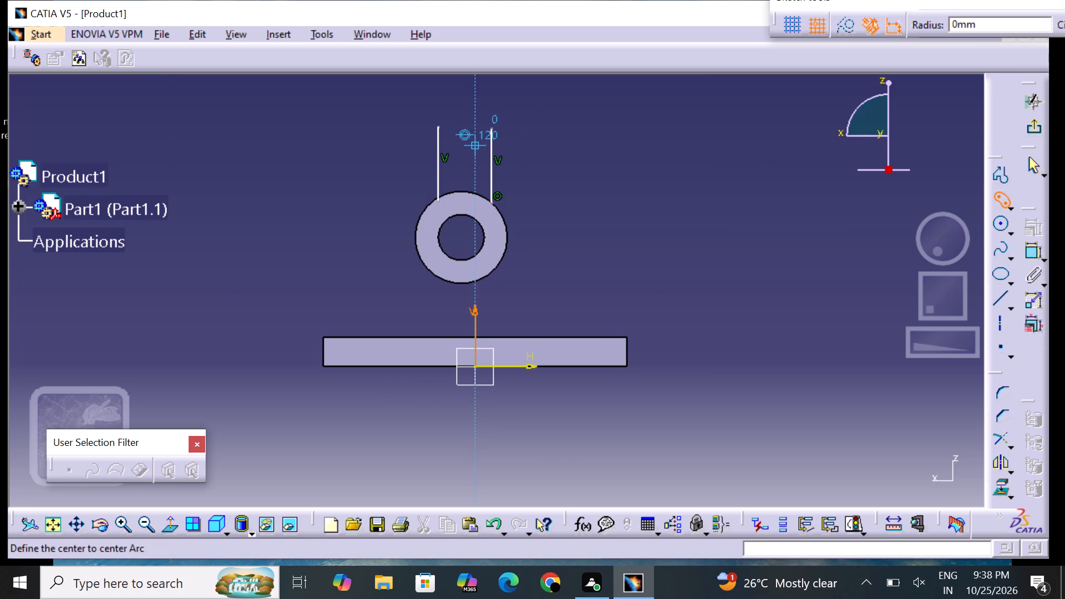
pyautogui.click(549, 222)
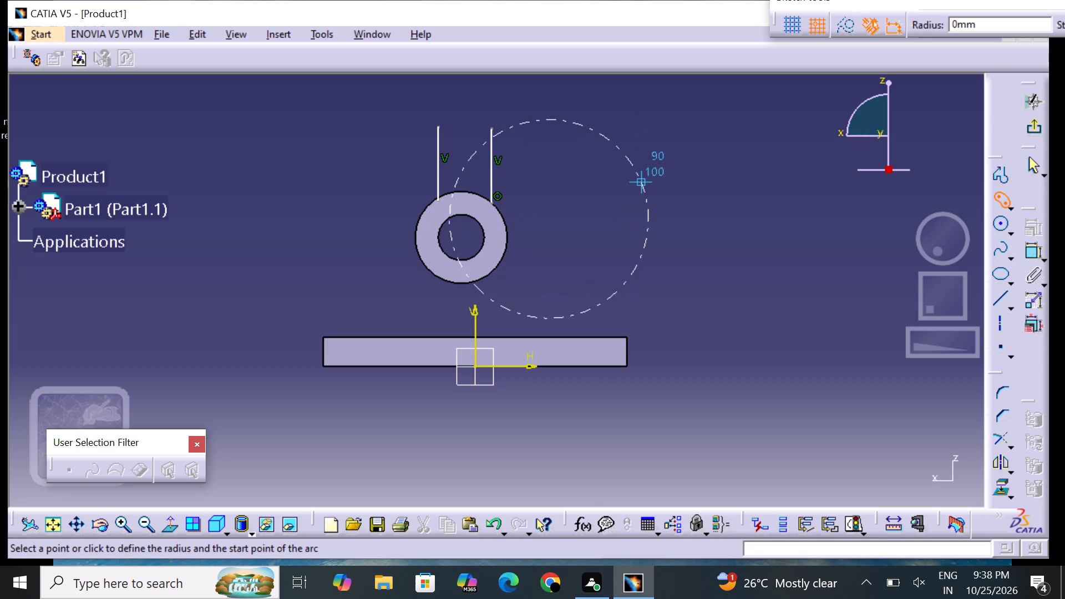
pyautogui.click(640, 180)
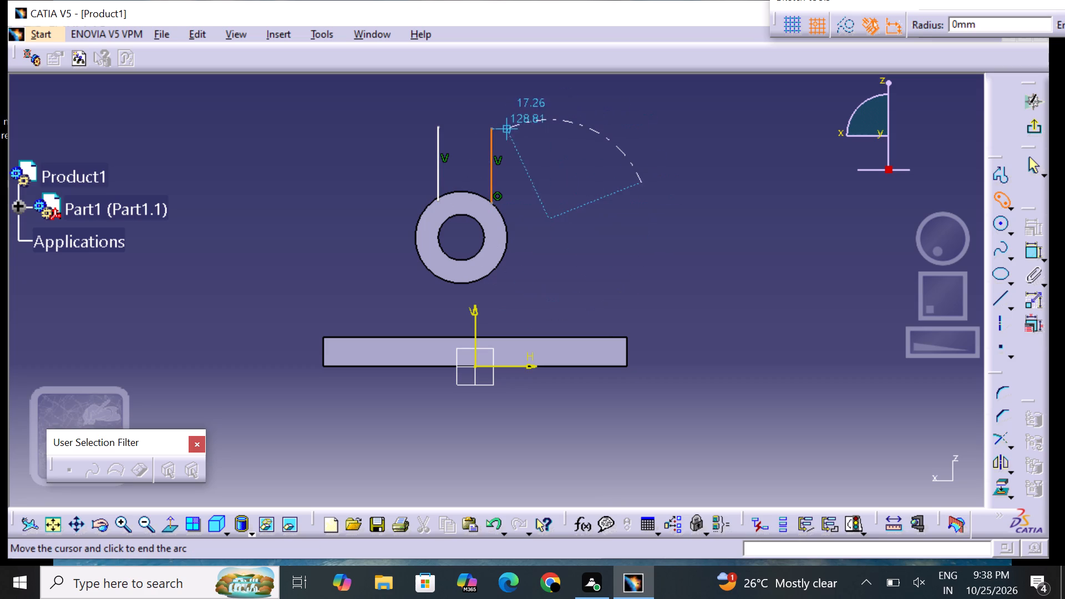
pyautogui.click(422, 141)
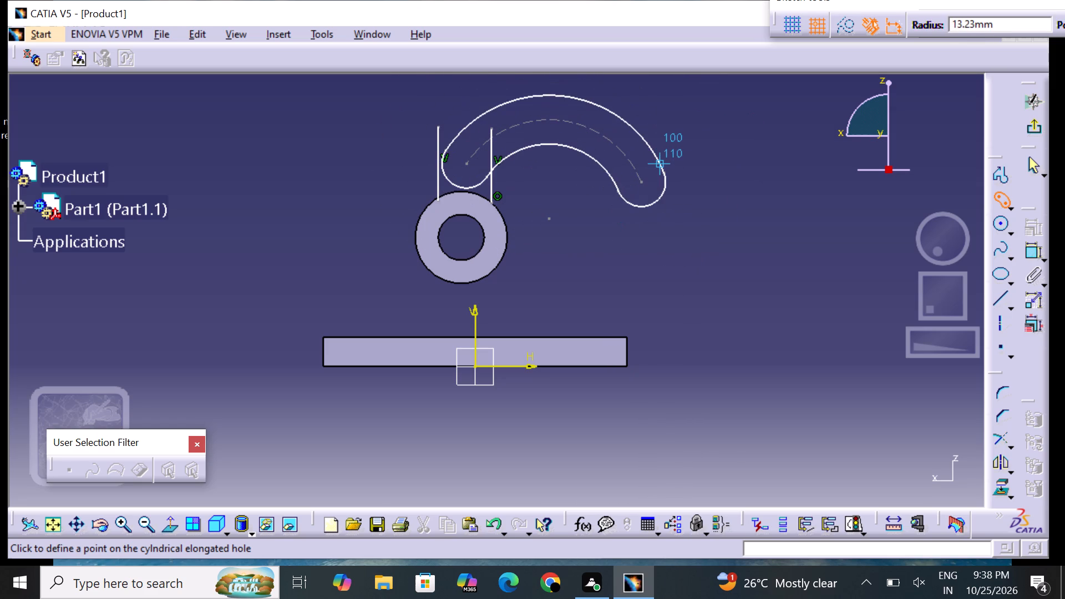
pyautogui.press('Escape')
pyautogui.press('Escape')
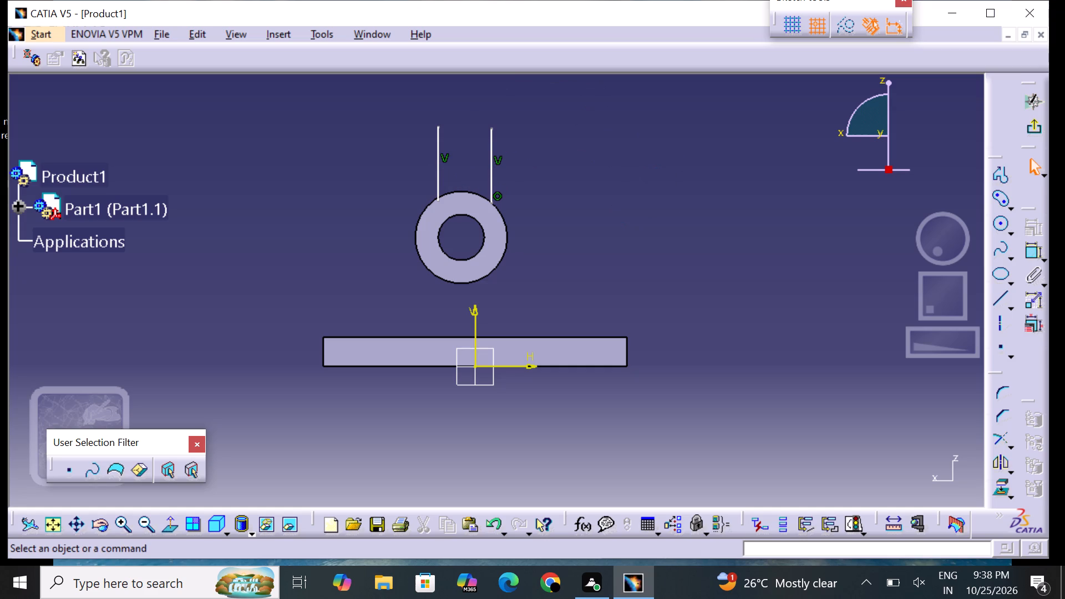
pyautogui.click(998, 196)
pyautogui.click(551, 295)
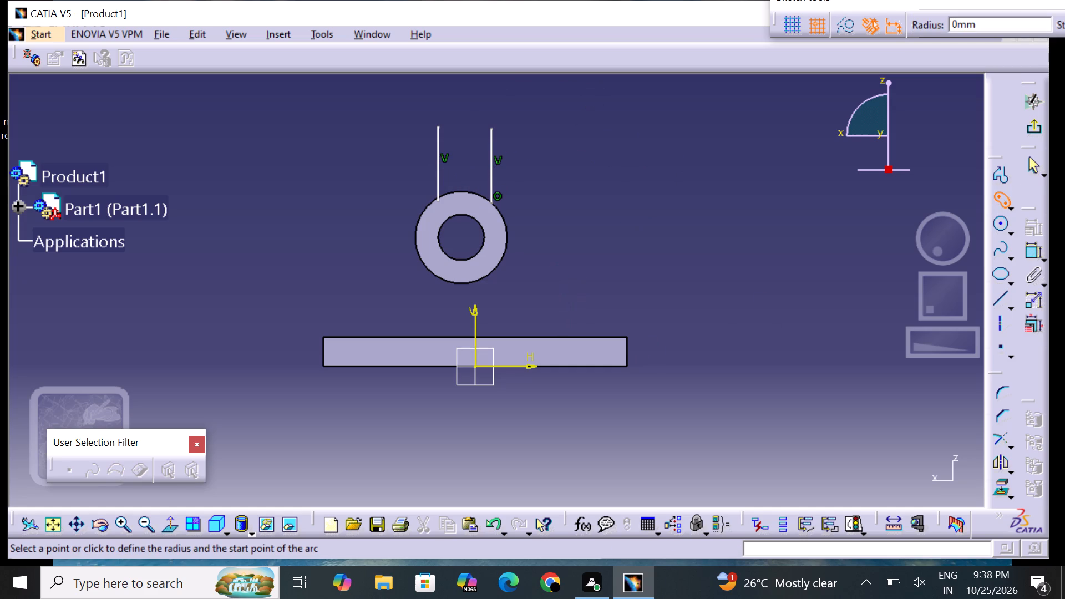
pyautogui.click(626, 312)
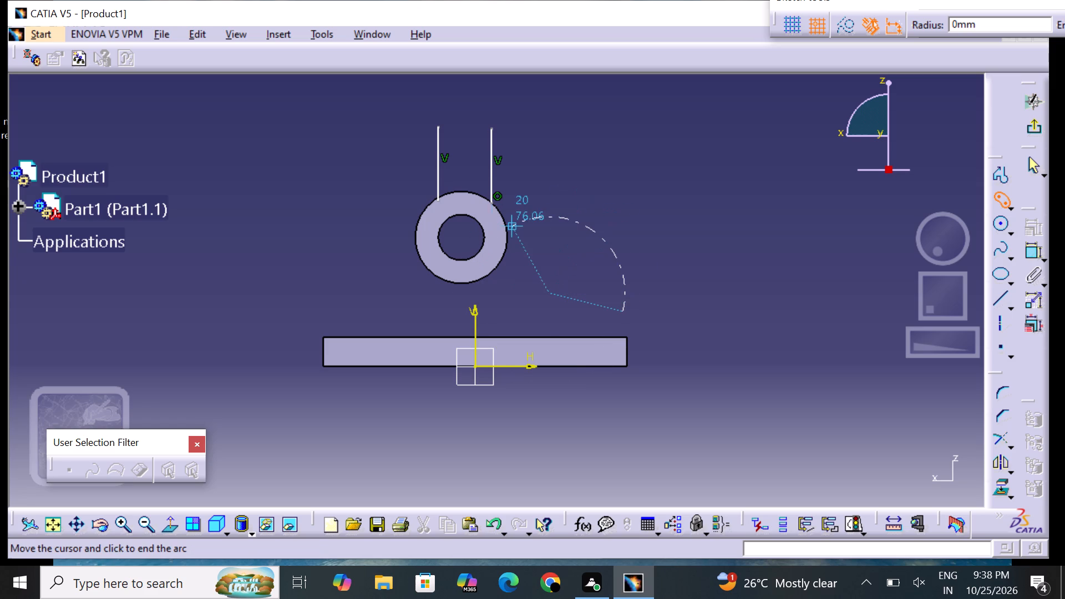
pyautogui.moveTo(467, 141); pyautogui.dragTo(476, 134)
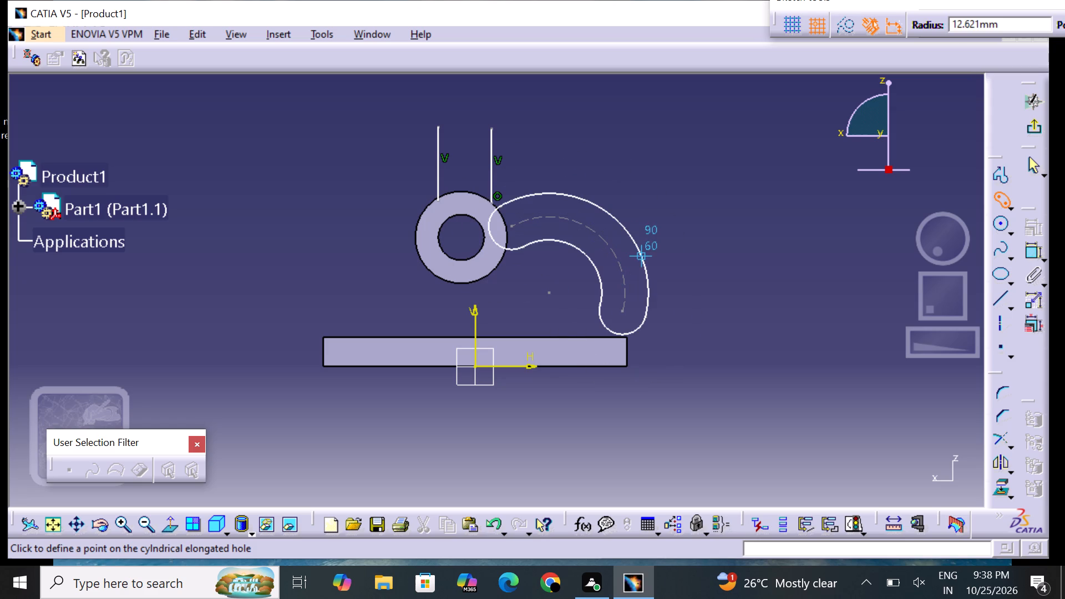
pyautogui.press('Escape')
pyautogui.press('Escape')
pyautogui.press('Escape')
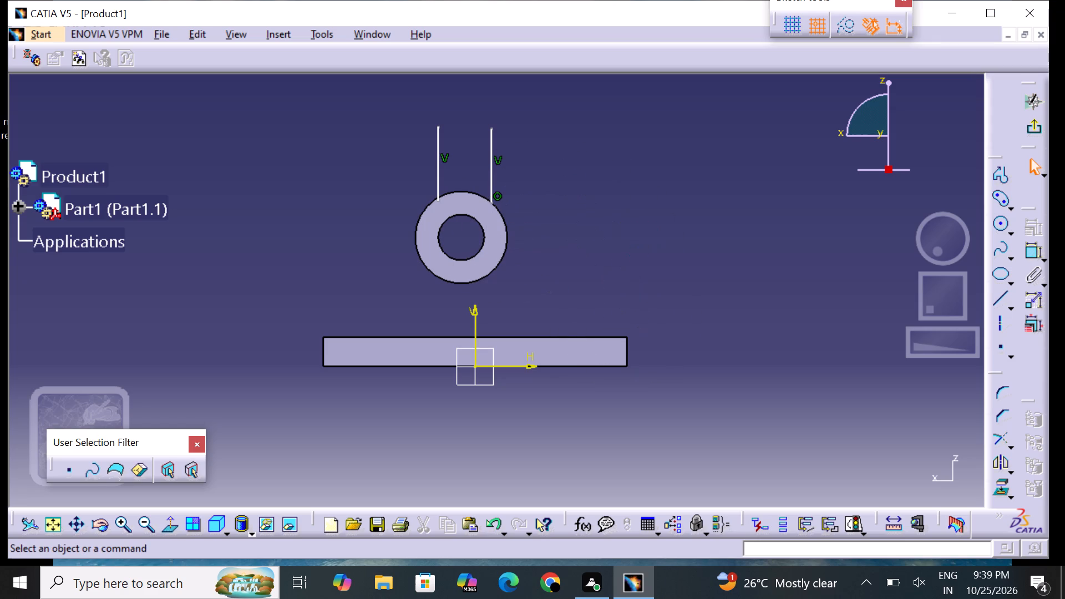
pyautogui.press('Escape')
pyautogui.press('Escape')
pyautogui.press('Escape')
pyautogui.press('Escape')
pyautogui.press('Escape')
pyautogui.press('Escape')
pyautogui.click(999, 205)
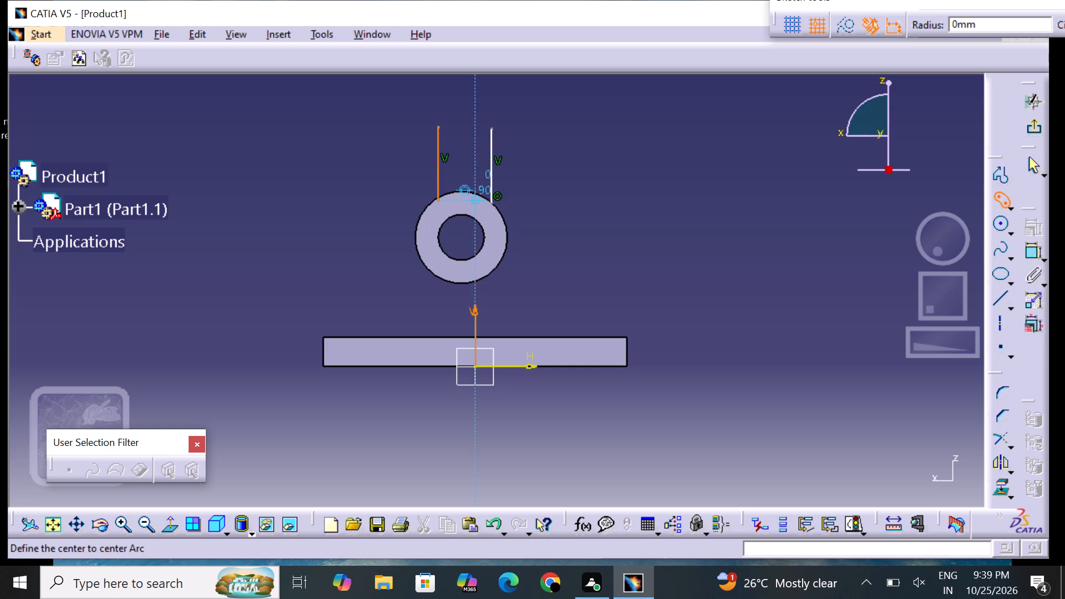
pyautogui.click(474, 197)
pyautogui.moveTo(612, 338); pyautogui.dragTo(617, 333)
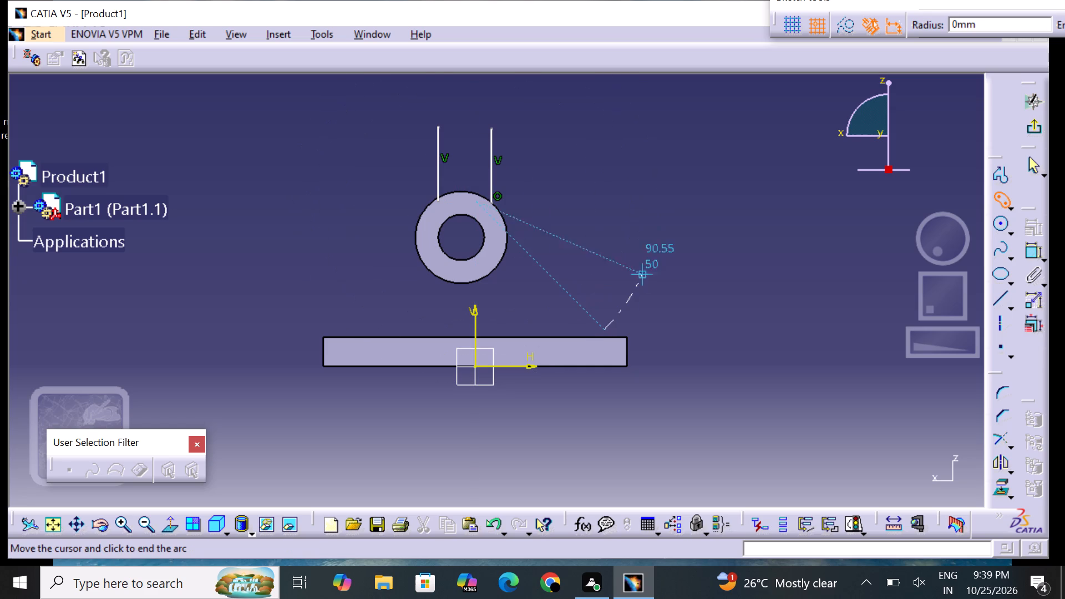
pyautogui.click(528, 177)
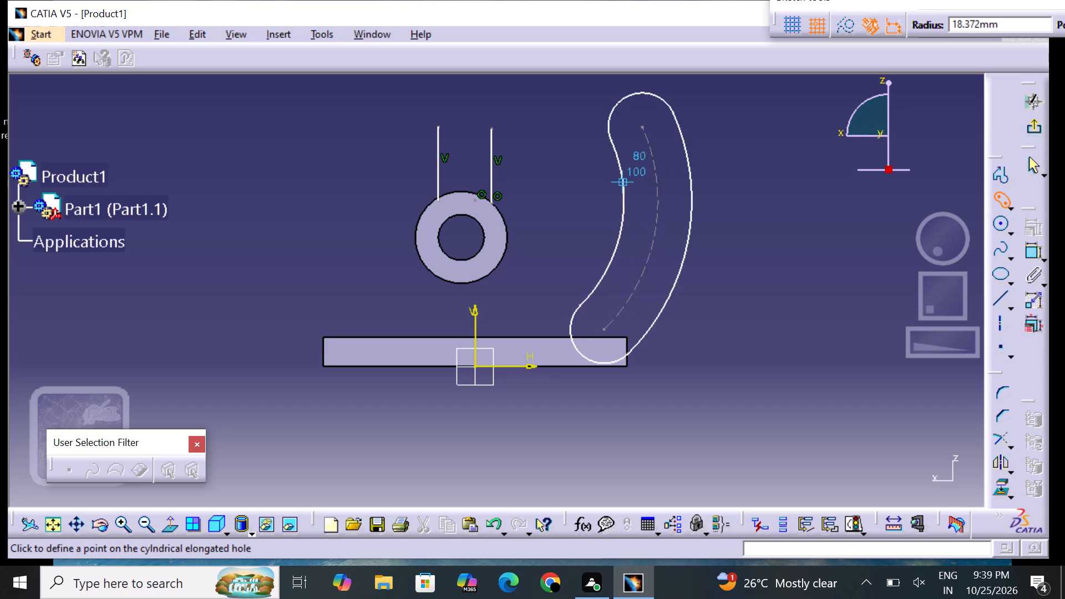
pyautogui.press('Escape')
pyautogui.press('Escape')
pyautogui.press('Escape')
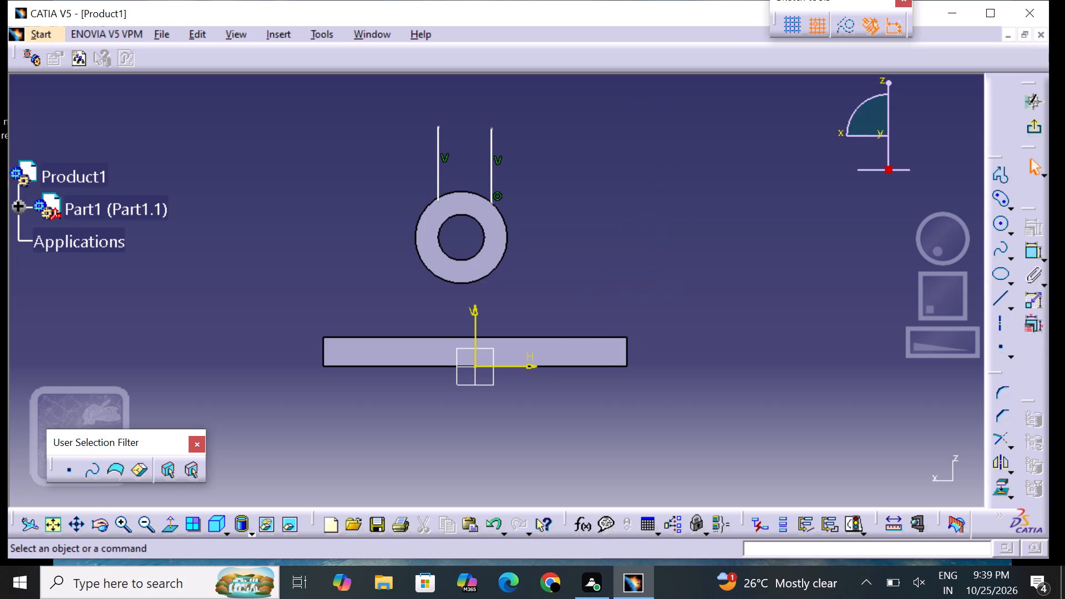
# Delete both vertical lines above the ring from the sketch and exit the sketch.
pyautogui.click(493, 149)
pyautogui.rightClick(493, 150)
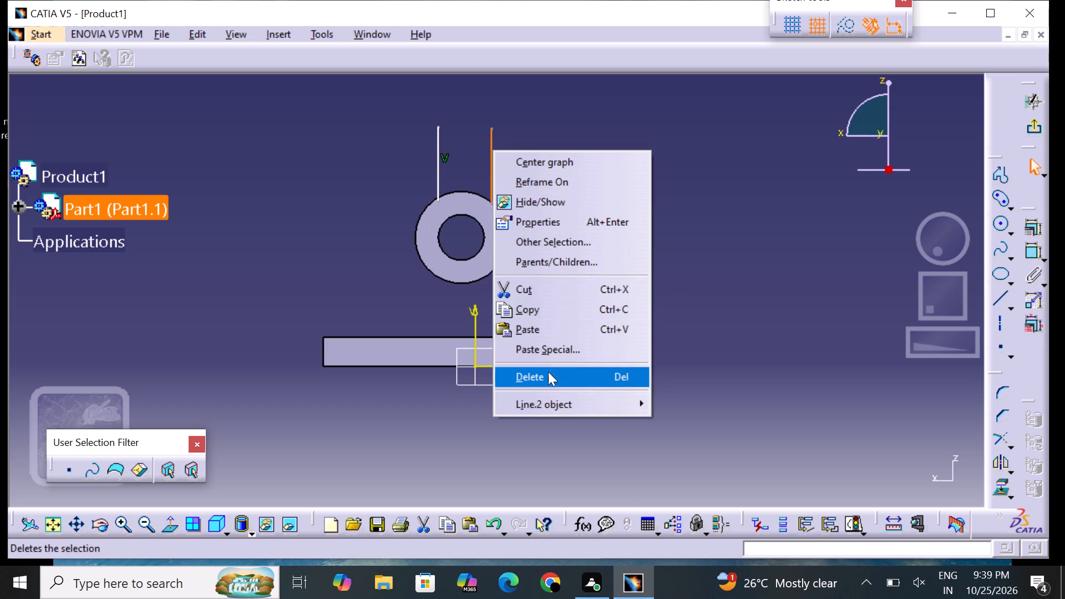
pyautogui.click(548, 375)
pyautogui.click(439, 165)
pyautogui.rightClick(439, 166)
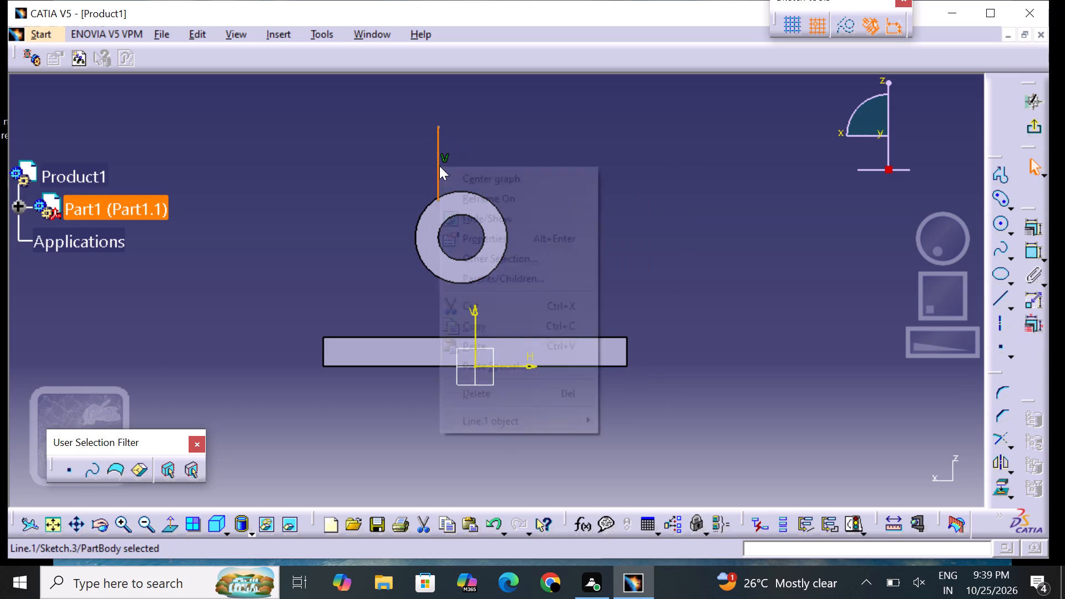
pyautogui.click(491, 393)
pyautogui.moveTo(565, 304); pyautogui.dragTo(565, 335, button='middle')
pyautogui.click(1038, 133)
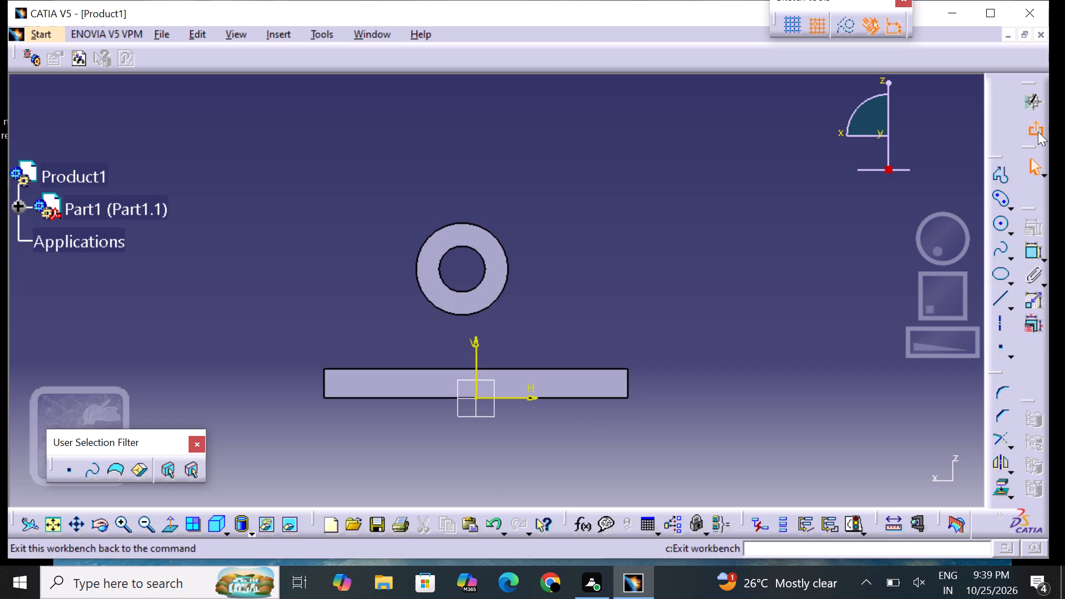
# Edit the mirrored-extent ring pad and set its first limit length to 33 mm.
pyautogui.moveTo(713, 192); pyautogui.dragTo(717, 193, button='middle')
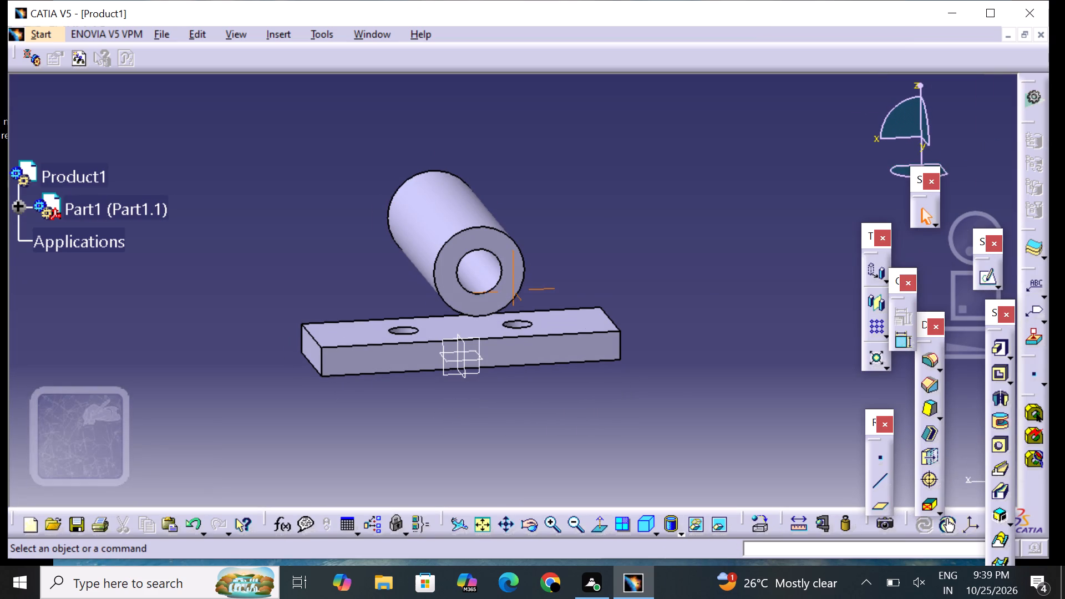
pyautogui.moveTo(718, 194); pyautogui.dragTo(591, 267, button='right')
pyautogui.moveTo(717, 193); pyautogui.dragTo(591, 267, button='middle')
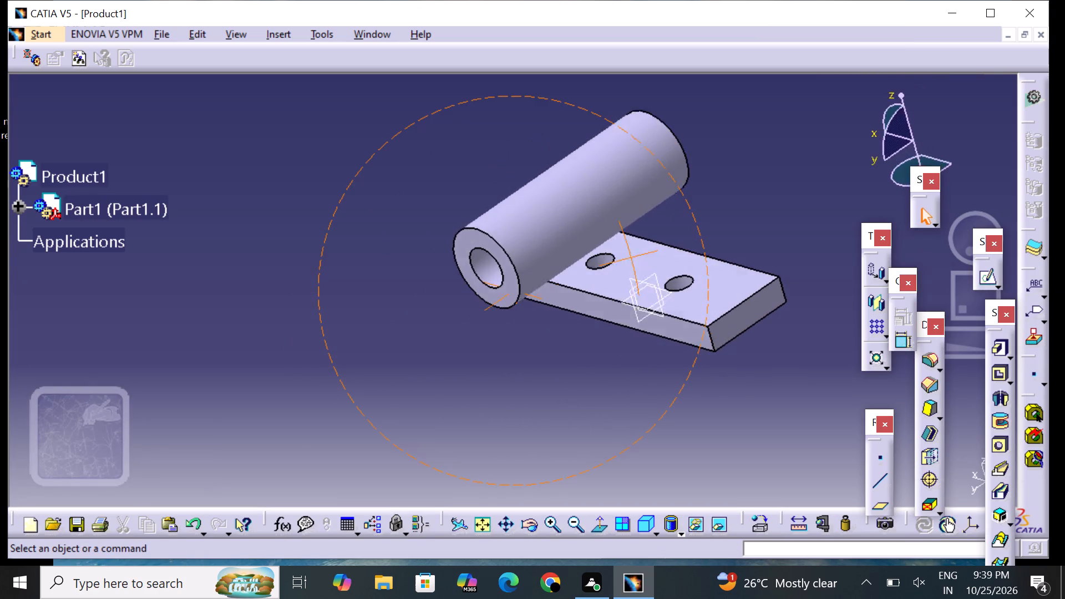
pyautogui.moveTo(591, 267); pyautogui.dragTo(819, 270, button='middle')
pyautogui.moveTo(591, 267); pyautogui.dragTo(804, 252, button='right')
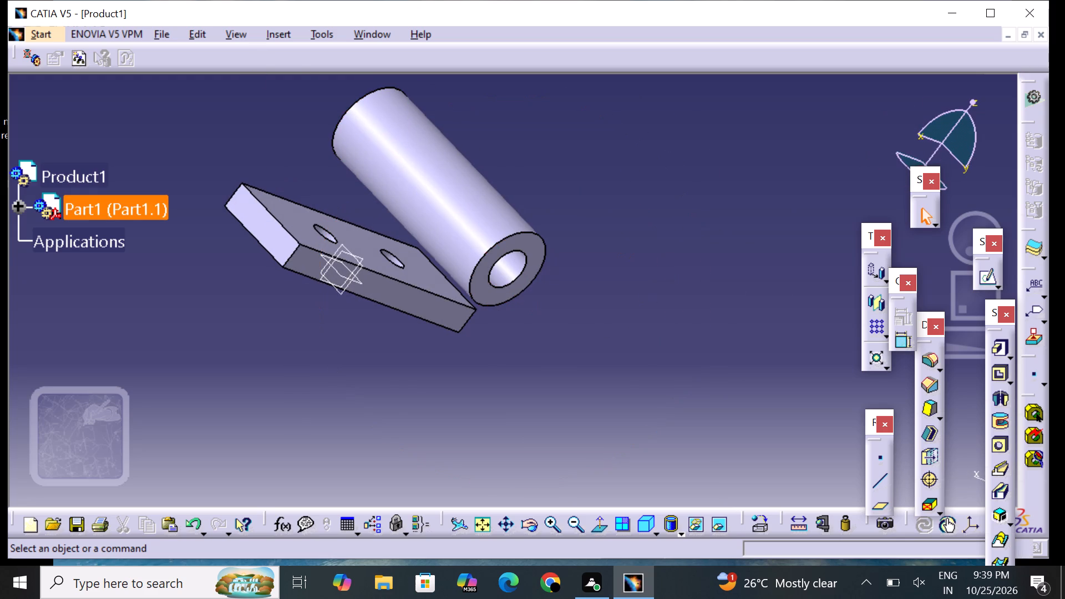
pyautogui.moveTo(263, 119); pyautogui.dragTo(335, 300, button='middle')
pyautogui.moveTo(272, 125); pyautogui.dragTo(335, 297, button='right')
pyautogui.moveTo(643, 338); pyautogui.dragTo(648, 338, button='middle')
pyautogui.moveTo(648, 338); pyautogui.dragTo(568, 323, button='right')
pyautogui.moveTo(648, 338); pyautogui.dragTo(568, 323, button='middle')
pyautogui.doubleClick(460, 265)
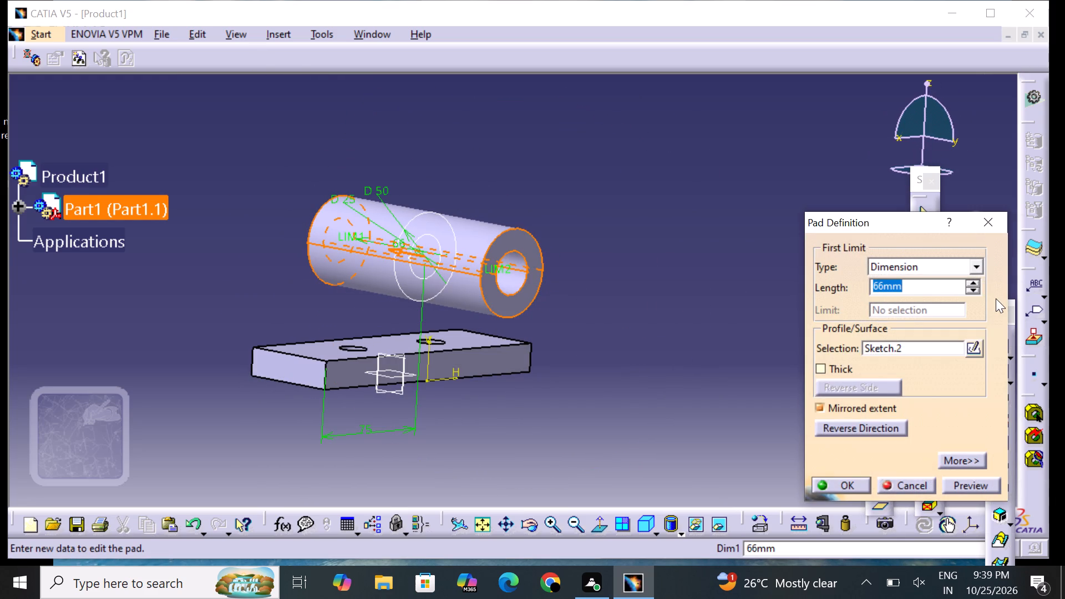
pyautogui.press('BackSpace')
pyautogui.write('33')
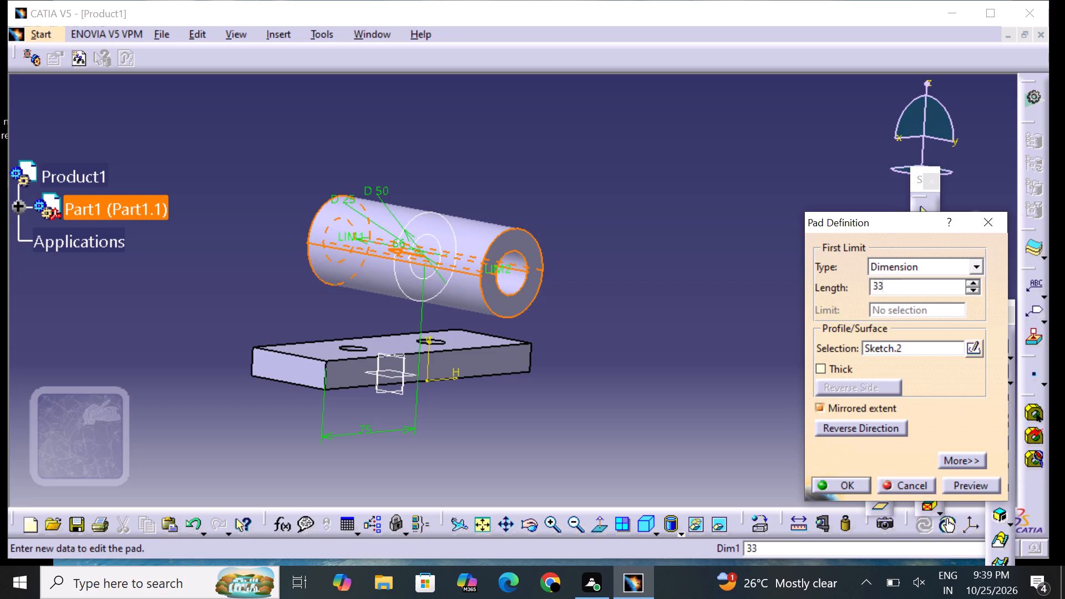
pyautogui.press('Return')
pyautogui.click(528, 254)
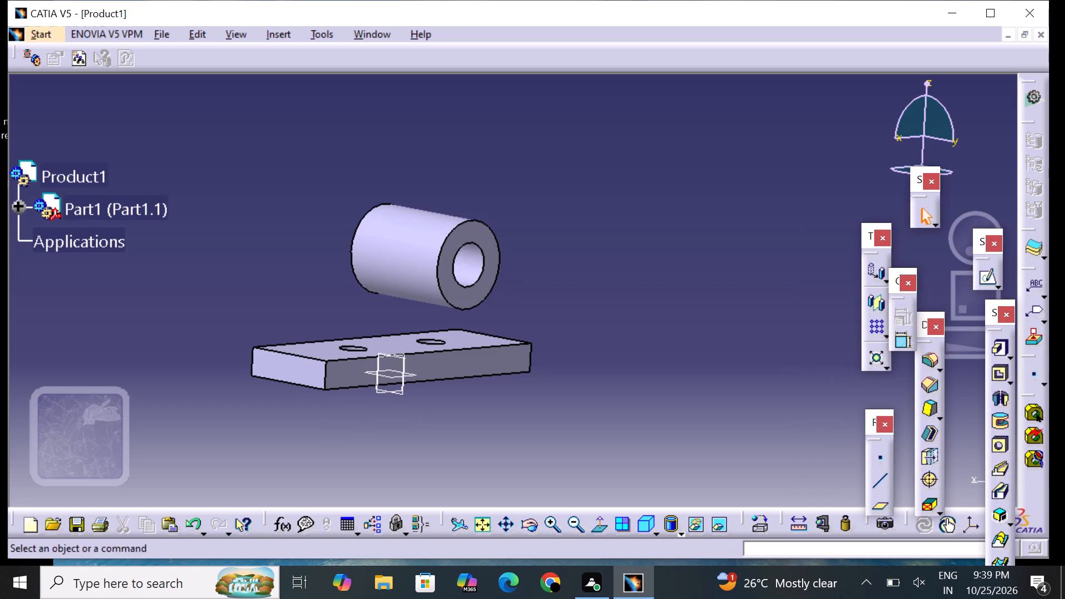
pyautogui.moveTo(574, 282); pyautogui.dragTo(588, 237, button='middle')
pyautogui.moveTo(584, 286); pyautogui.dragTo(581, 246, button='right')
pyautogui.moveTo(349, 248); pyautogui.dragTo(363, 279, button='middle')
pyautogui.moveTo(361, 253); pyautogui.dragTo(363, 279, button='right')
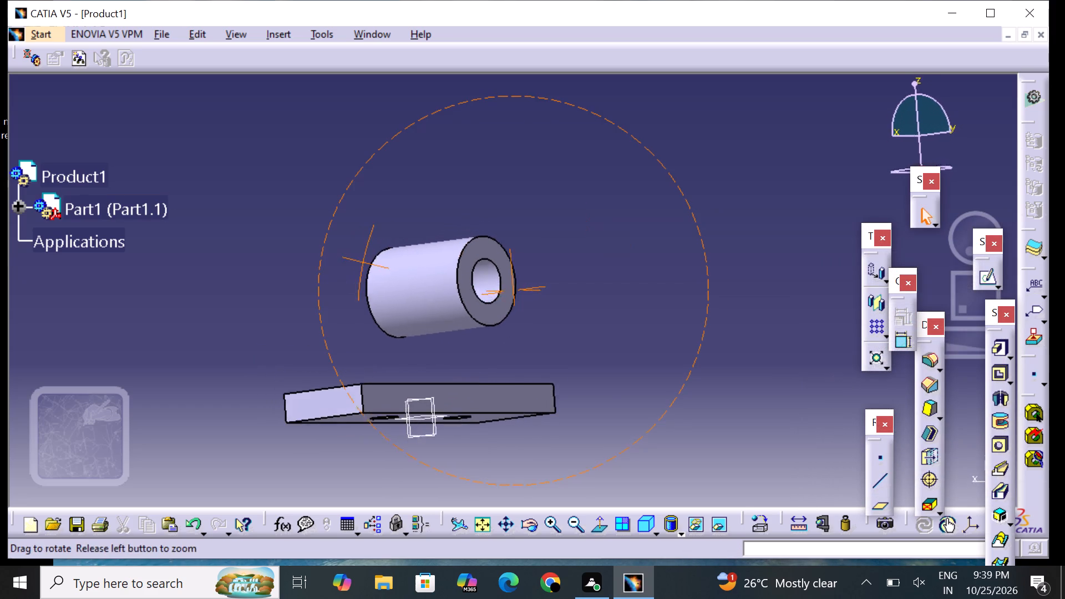
# Examine the lengthened ring pad and its position relative to the plate with two holes from several angles.
pyautogui.moveTo(363, 279); pyautogui.dragTo(625, 457, button='middle')
pyautogui.moveTo(363, 279); pyautogui.dragTo(625, 457, button='right')
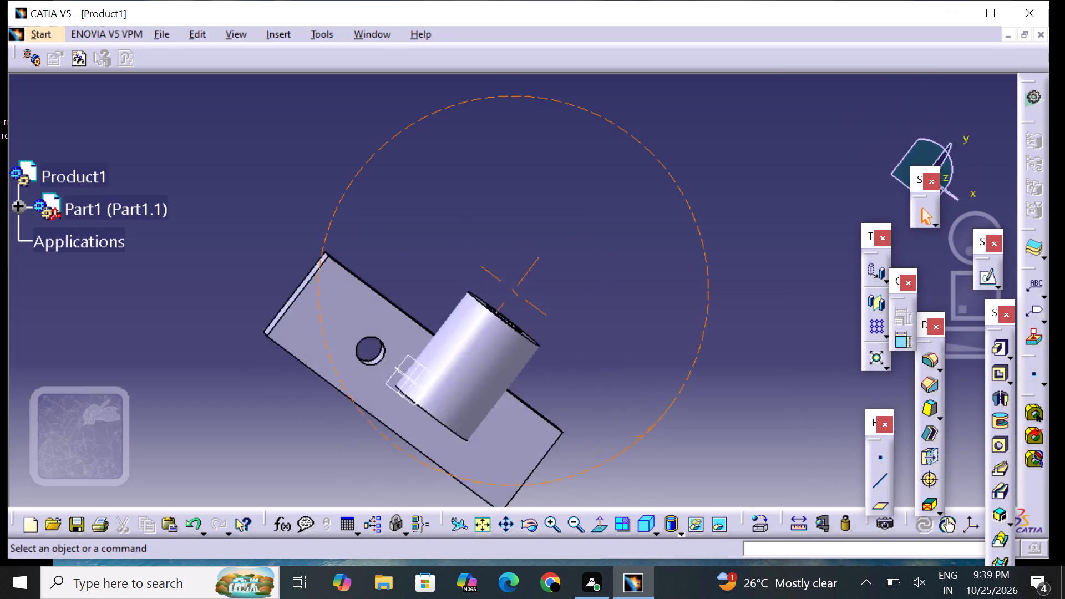
pyautogui.moveTo(625, 457); pyautogui.dragTo(323, 344, button='middle')
pyautogui.moveTo(625, 457); pyautogui.dragTo(336, 297, button='right')
pyautogui.moveTo(703, 301); pyautogui.dragTo(708, 311, button='middle')
pyautogui.moveTo(706, 301); pyautogui.dragTo(708, 311, button='right')
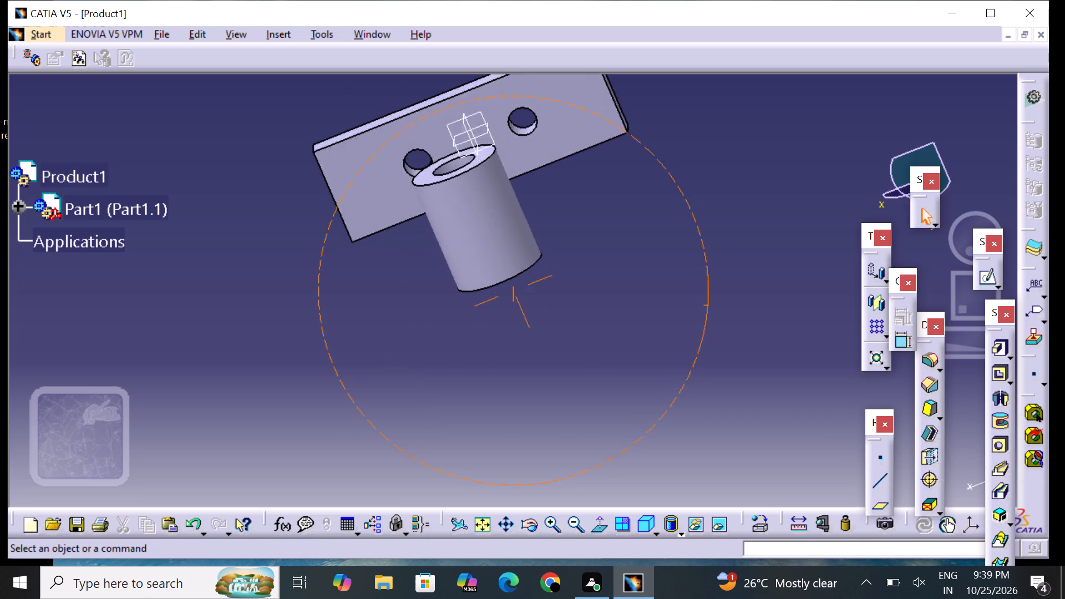
pyautogui.moveTo(708, 311); pyautogui.dragTo(697, 318, button='middle')
pyautogui.moveTo(708, 311); pyautogui.dragTo(697, 318, button='right')
pyautogui.moveTo(585, 387); pyautogui.dragTo(547, 179, button='middle')
pyautogui.moveTo(588, 387); pyautogui.dragTo(547, 179, button='right')
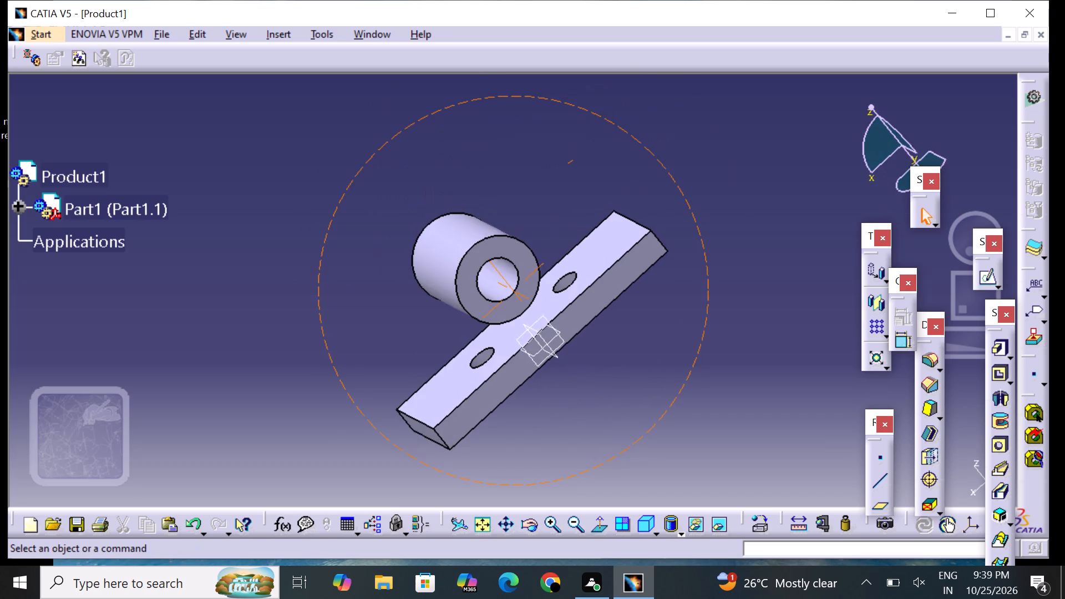
pyautogui.moveTo(547, 179); pyautogui.dragTo(550, 177, button='middle')
pyautogui.moveTo(547, 179); pyautogui.dragTo(550, 177, button='right')
pyautogui.moveTo(463, 439); pyautogui.dragTo(513, 420, button='middle')
pyautogui.moveTo(471, 444); pyautogui.dragTo(514, 419, button='right')
pyautogui.moveTo(229, 343); pyautogui.dragTo(230, 343, button='middle')
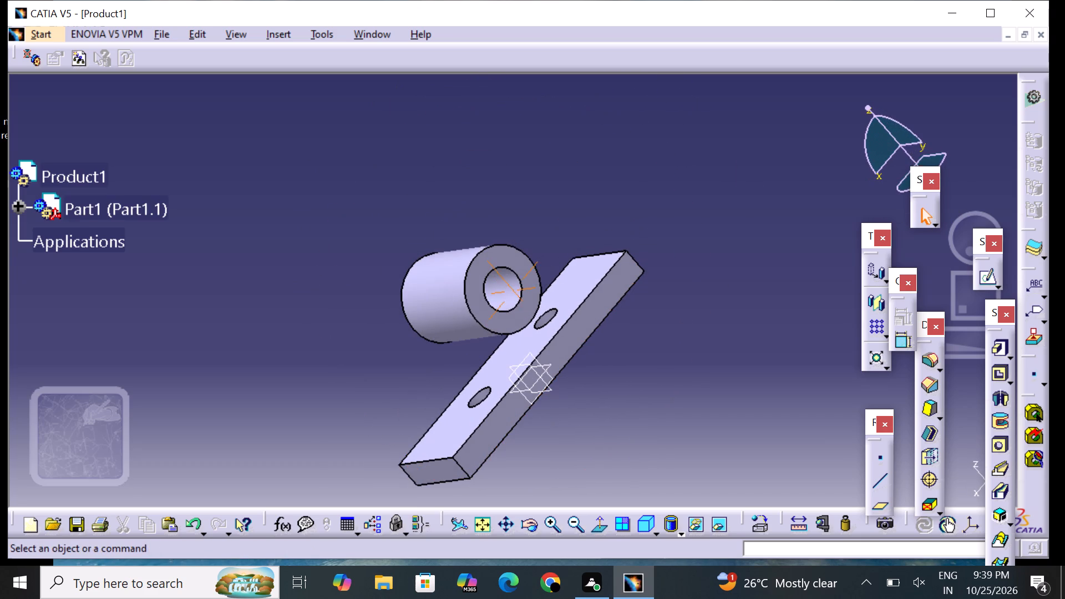
pyautogui.moveTo(230, 343); pyautogui.dragTo(387, 318, button='middle')
pyautogui.moveTo(234, 343); pyautogui.dragTo(387, 318, button='right')
pyautogui.moveTo(589, 432); pyautogui.dragTo(552, 460, button='middle')
pyautogui.moveTo(591, 434); pyautogui.dragTo(552, 460, button='right')
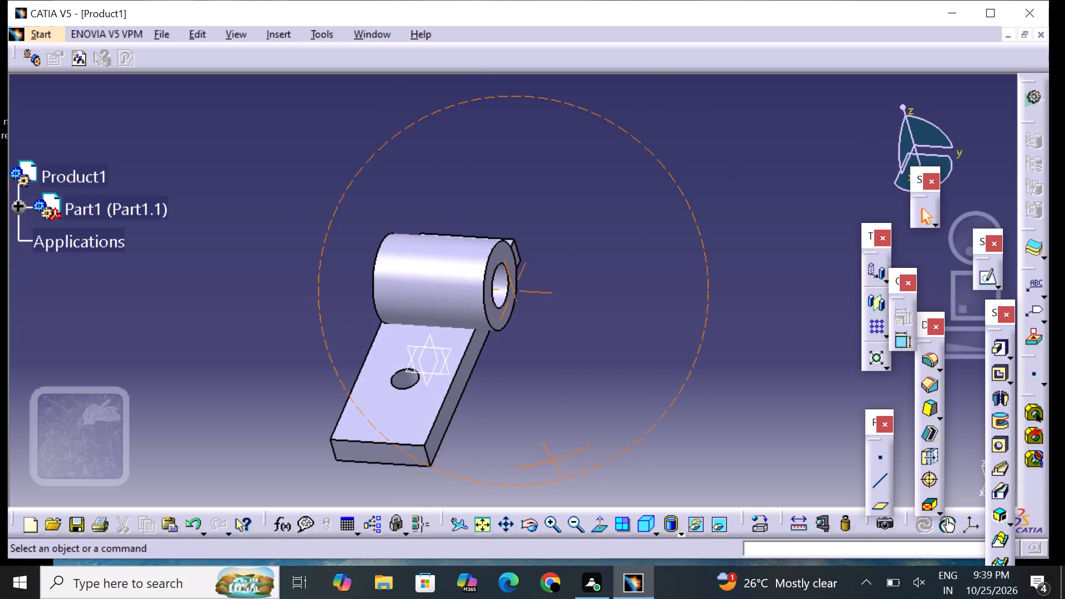
pyautogui.moveTo(552, 460); pyautogui.dragTo(528, 460, button='middle')
pyautogui.moveTo(552, 460); pyautogui.dragTo(524, 444, button='right')
pyautogui.moveTo(592, 321); pyautogui.dragTo(580, 343, button='middle')
pyautogui.scroll(-1, 592, 321)
pyautogui.moveTo(594, 321); pyautogui.dragTo(576, 346, button='right')
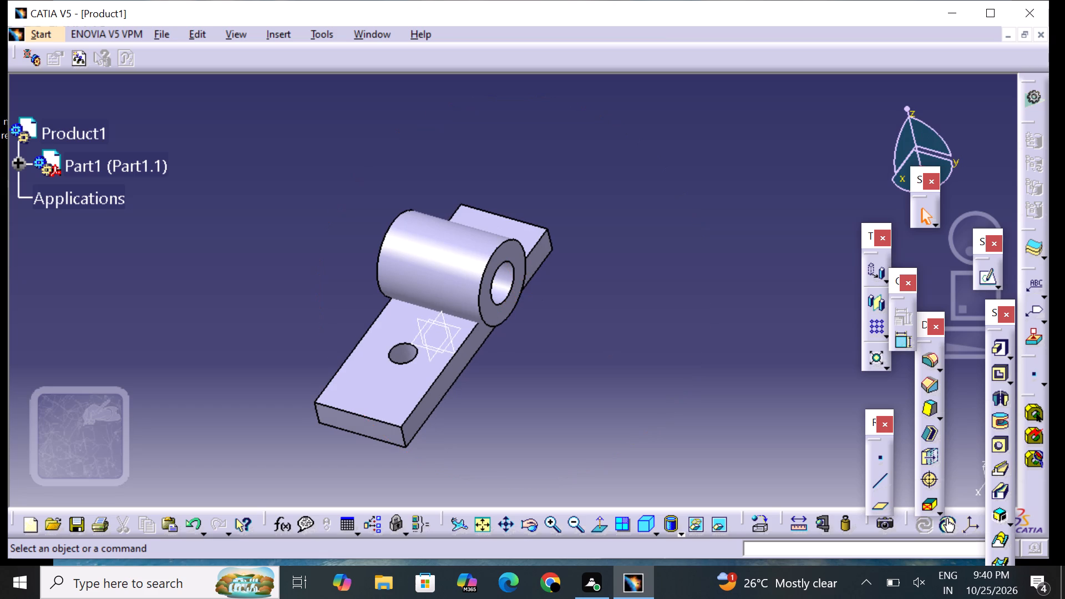
pyautogui.moveTo(646, 271); pyautogui.dragTo(637, 329, button='middle')
pyautogui.moveTo(648, 272); pyautogui.dragTo(636, 330, button='right')
pyautogui.moveTo(430, 399); pyautogui.dragTo(432, 398, button='middle')
pyautogui.moveTo(436, 399); pyautogui.dragTo(432, 398, button='right')
pyautogui.scroll(-1, 436, 399)
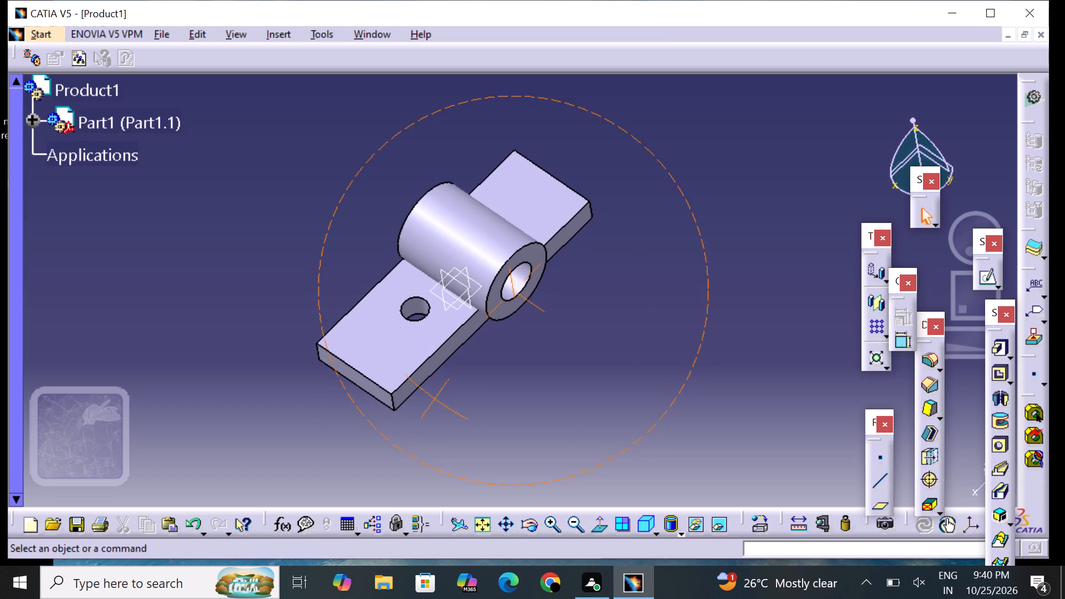
pyautogui.moveTo(432, 398); pyautogui.dragTo(419, 303, button='middle')
pyautogui.moveTo(432, 398); pyautogui.dragTo(419, 293, button='right')
pyautogui.moveTo(587, 386); pyautogui.dragTo(570, 379, button='middle')
pyautogui.moveTo(589, 387); pyautogui.dragTo(559, 364, button='right')
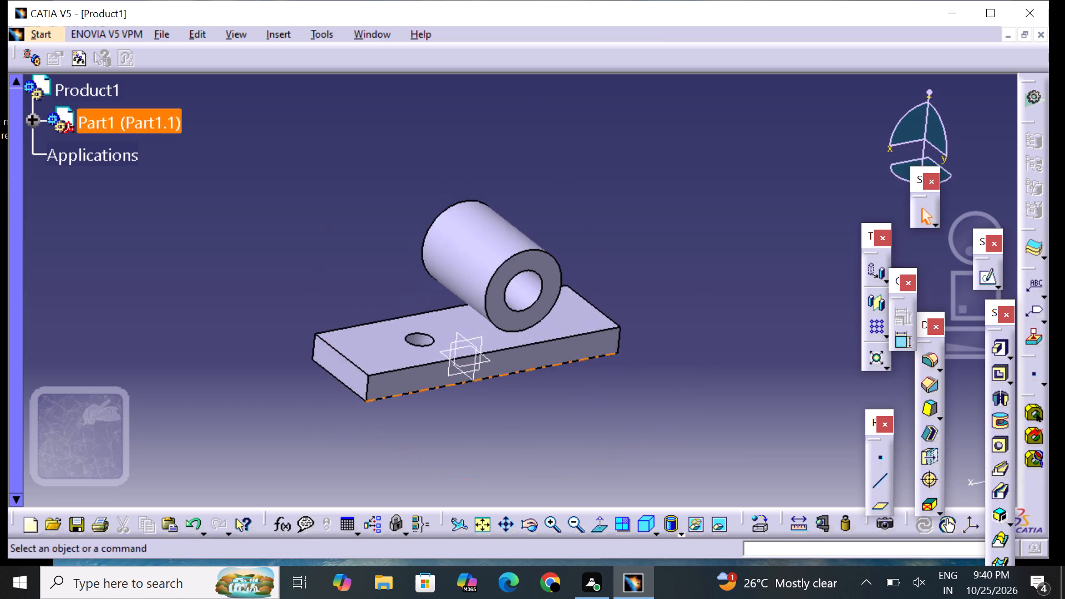
pyautogui.moveTo(559, 364); pyautogui.dragTo(554, 327, button='right')
pyautogui.moveTo(747, 361); pyautogui.dragTo(714, 405, button='middle')
pyautogui.moveTo(747, 361); pyautogui.dragTo(710, 406, button='right')
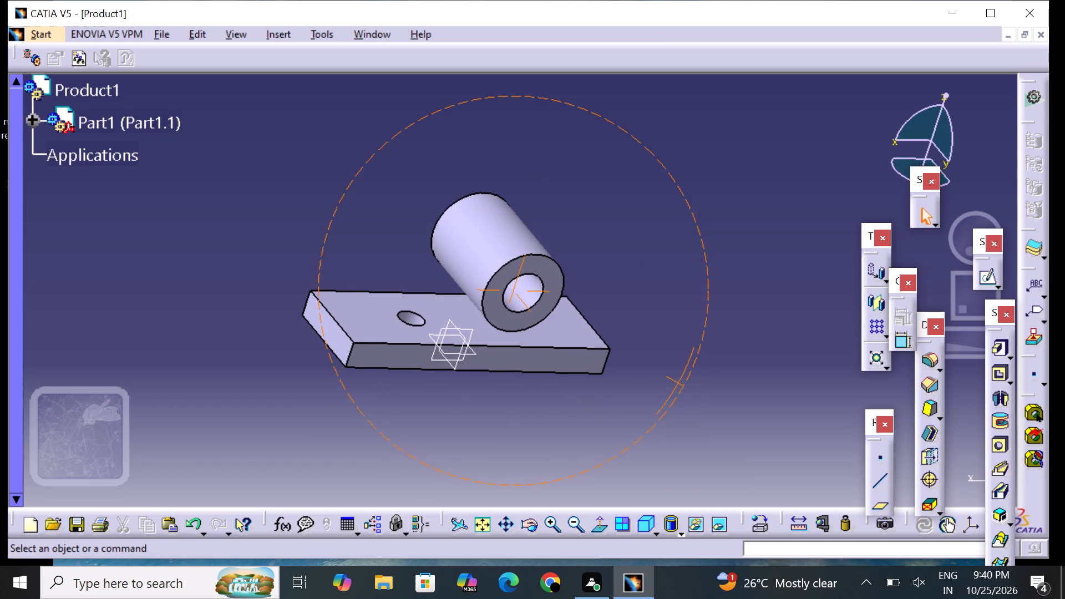
pyautogui.moveTo(710, 366); pyautogui.dragTo(689, 312, button='middle')
pyautogui.moveTo(711, 366); pyautogui.dragTo(691, 312, button='right')
pyautogui.moveTo(793, 361); pyautogui.dragTo(739, 404, button='middle')
pyautogui.moveTo(793, 361); pyautogui.dragTo(752, 372, button='right')
pyautogui.moveTo(768, 382); pyautogui.dragTo(776, 371, button='middle')
pyautogui.moveTo(769, 382); pyautogui.dragTo(776, 371, button='right')
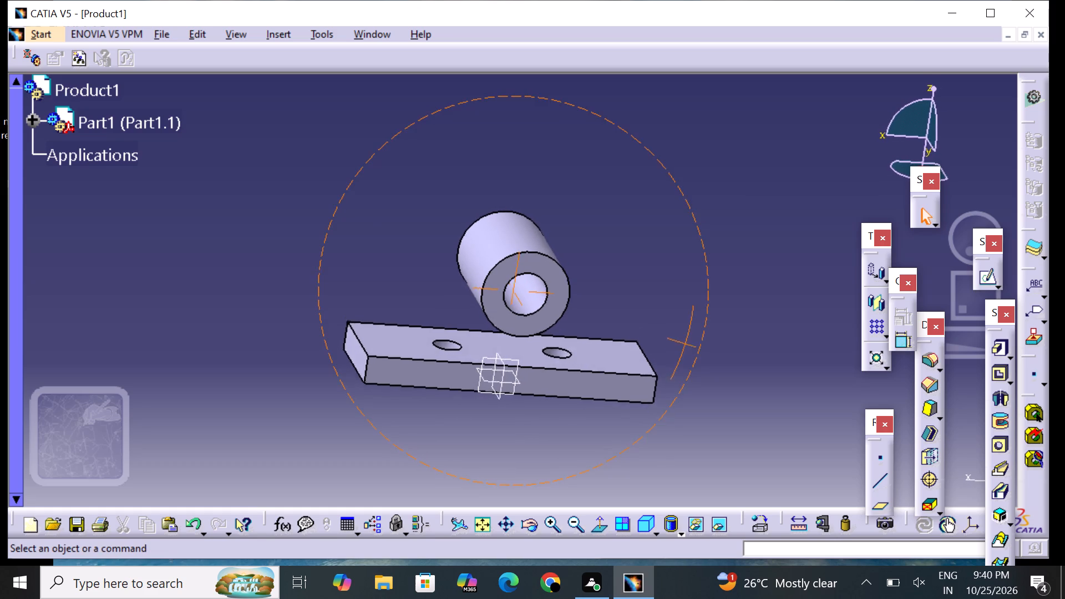
pyautogui.moveTo(776, 371); pyautogui.dragTo(794, 332, button='middle')
pyautogui.moveTo(776, 371); pyautogui.dragTo(794, 330, button='right')
pyautogui.moveTo(802, 341); pyautogui.dragTo(779, 385, button='middle')
pyautogui.moveTo(803, 343); pyautogui.dragTo(761, 348, button='right')
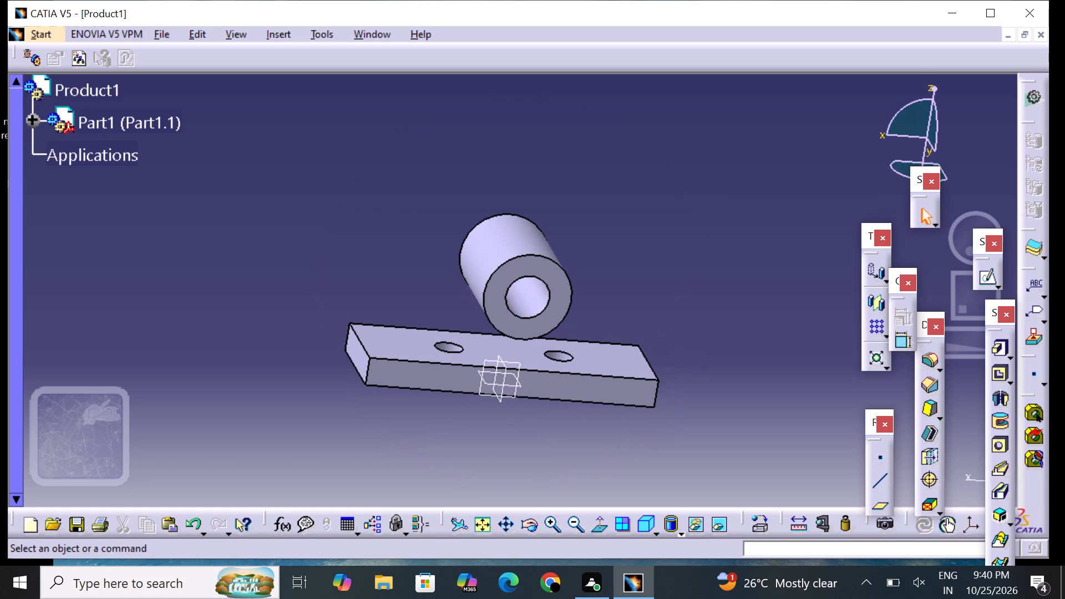
pyautogui.moveTo(608, 450); pyautogui.dragTo(625, 407, button='middle')
pyautogui.moveTo(611, 450); pyautogui.dragTo(625, 407, button='right')
pyautogui.moveTo(637, 246); pyautogui.dragTo(640, 246, button='middle')
pyautogui.moveTo(640, 246); pyautogui.dragTo(642, 278, button='right')
pyautogui.moveTo(640, 246); pyautogui.dragTo(642, 278, button='middle')
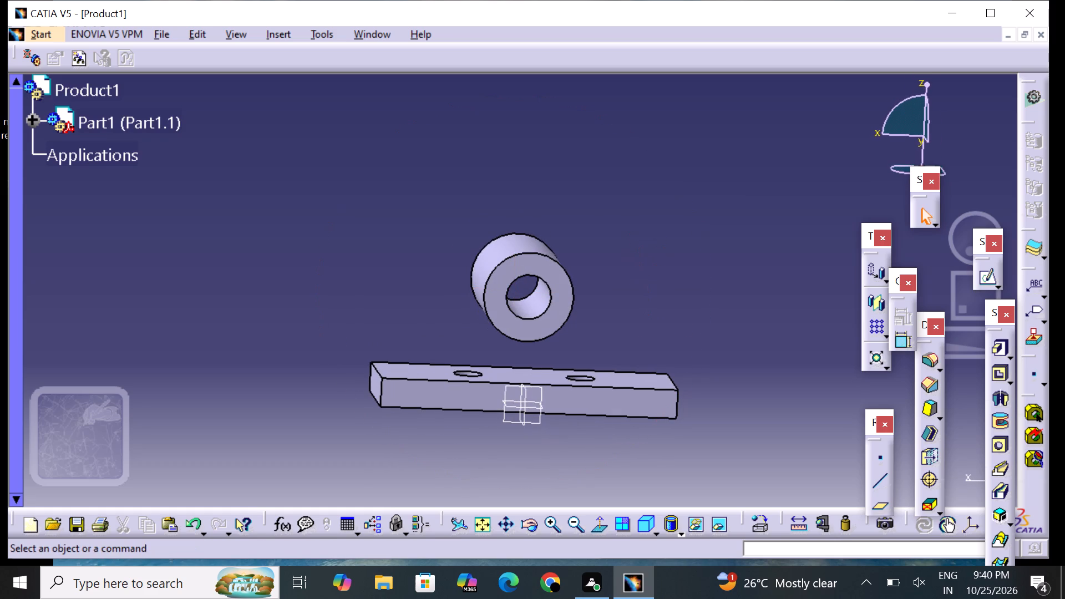
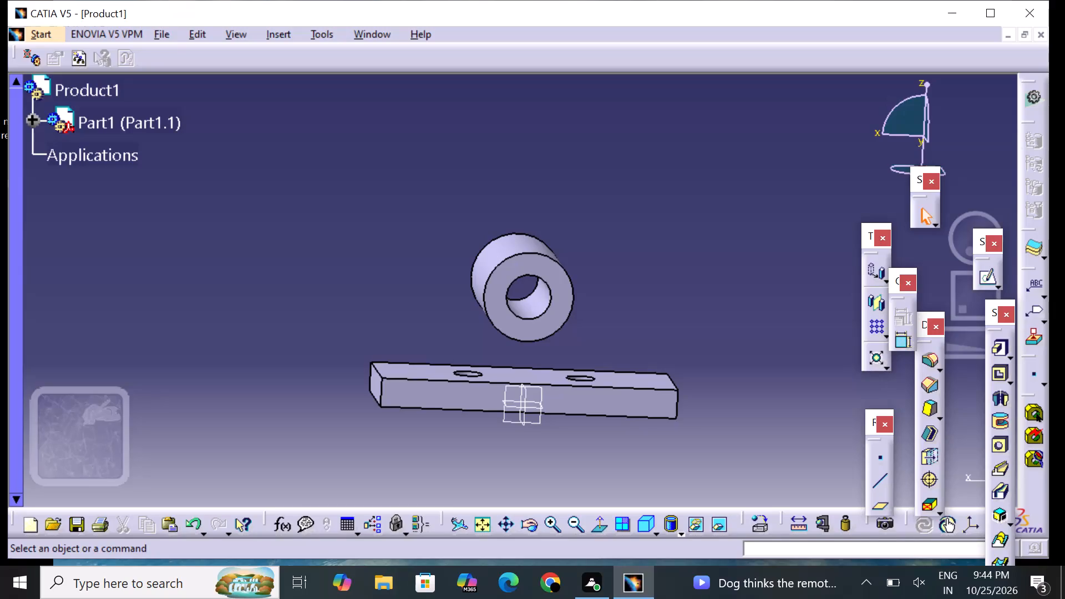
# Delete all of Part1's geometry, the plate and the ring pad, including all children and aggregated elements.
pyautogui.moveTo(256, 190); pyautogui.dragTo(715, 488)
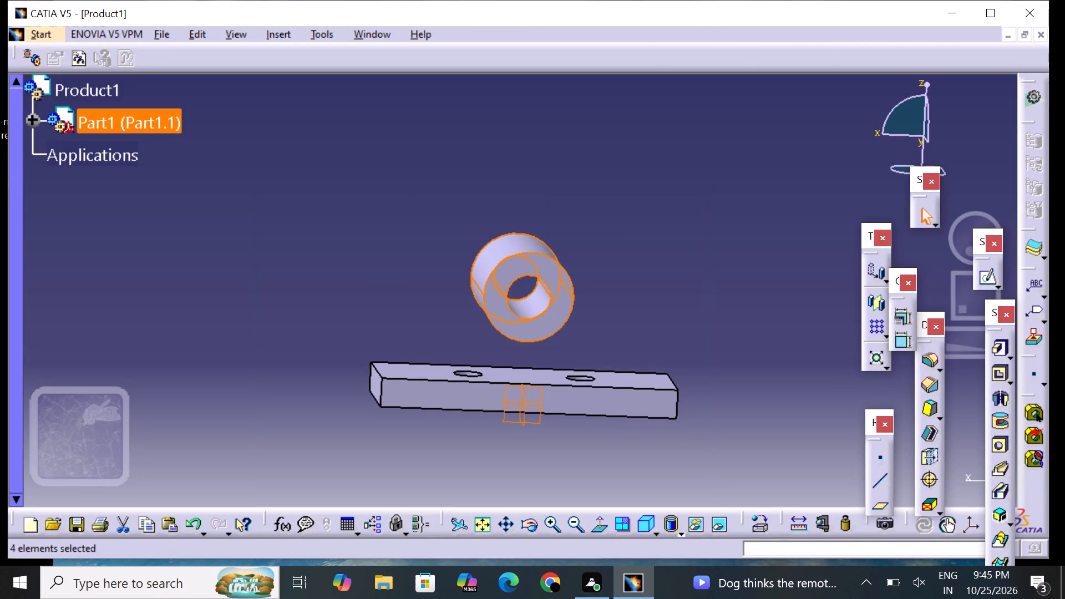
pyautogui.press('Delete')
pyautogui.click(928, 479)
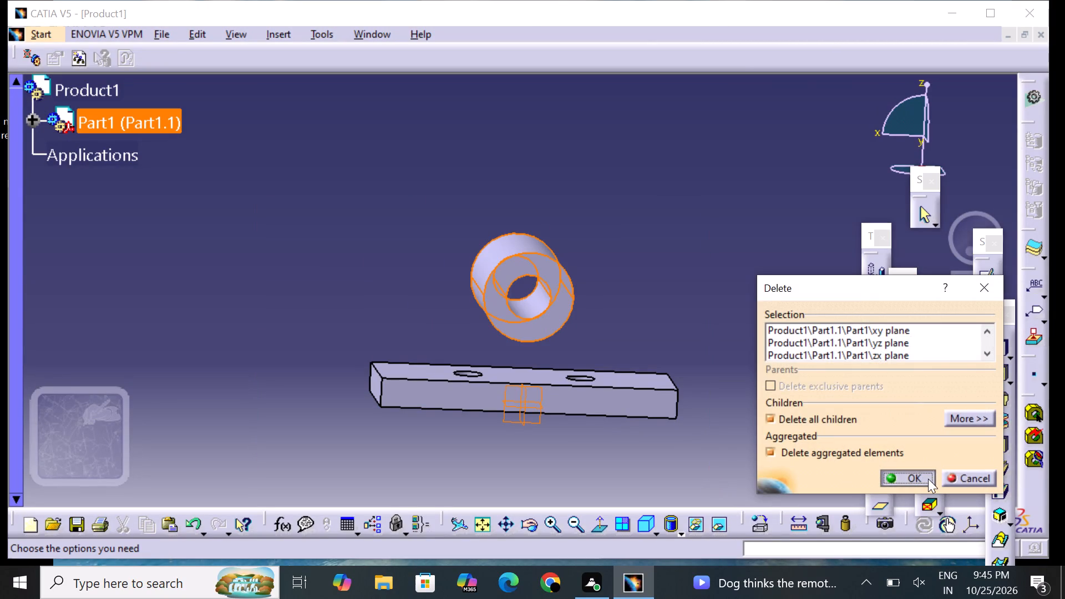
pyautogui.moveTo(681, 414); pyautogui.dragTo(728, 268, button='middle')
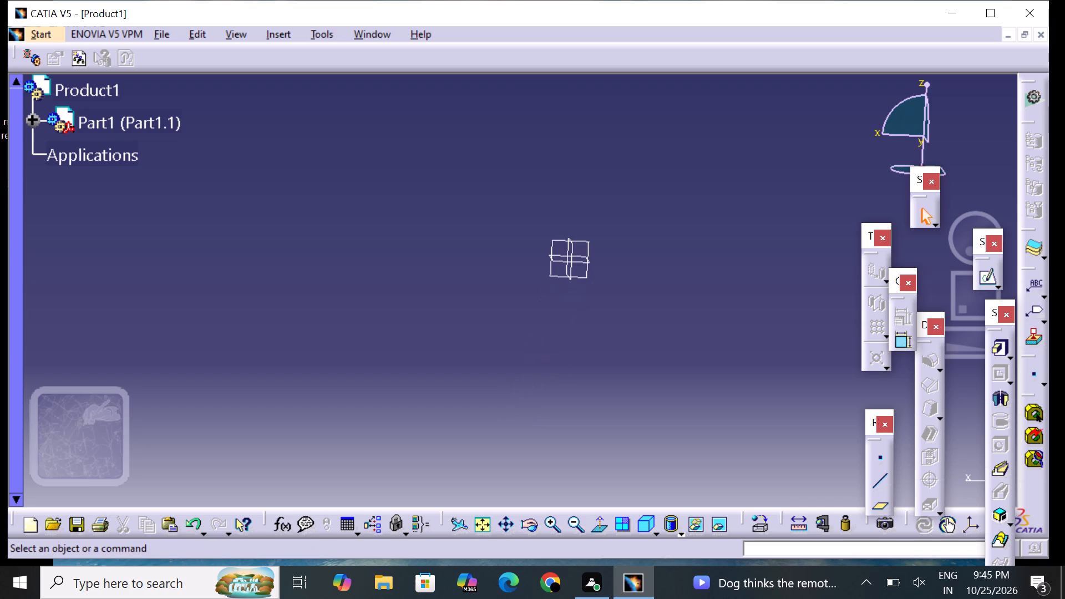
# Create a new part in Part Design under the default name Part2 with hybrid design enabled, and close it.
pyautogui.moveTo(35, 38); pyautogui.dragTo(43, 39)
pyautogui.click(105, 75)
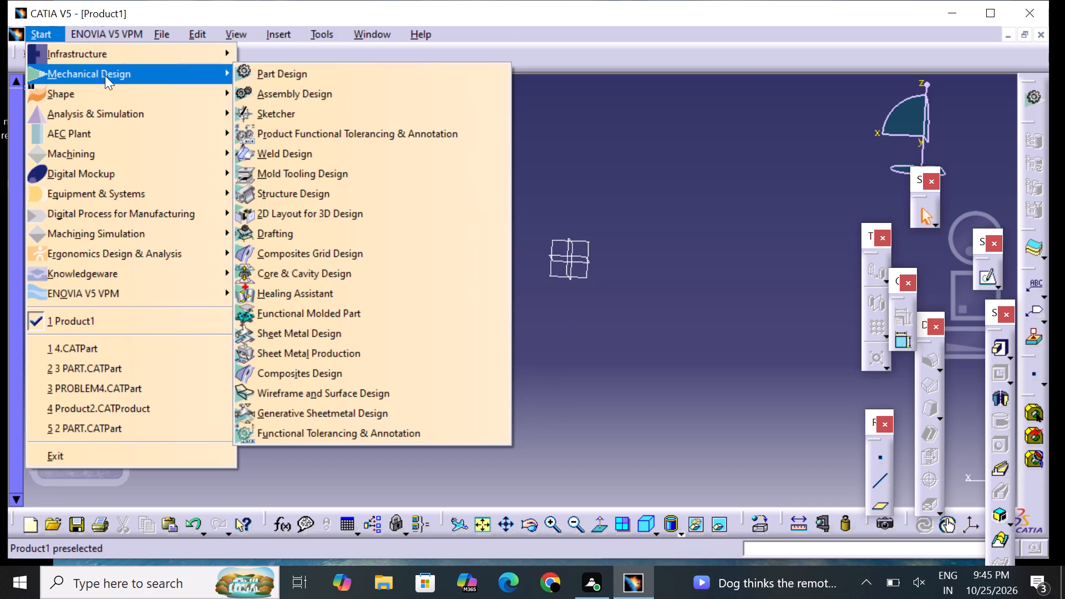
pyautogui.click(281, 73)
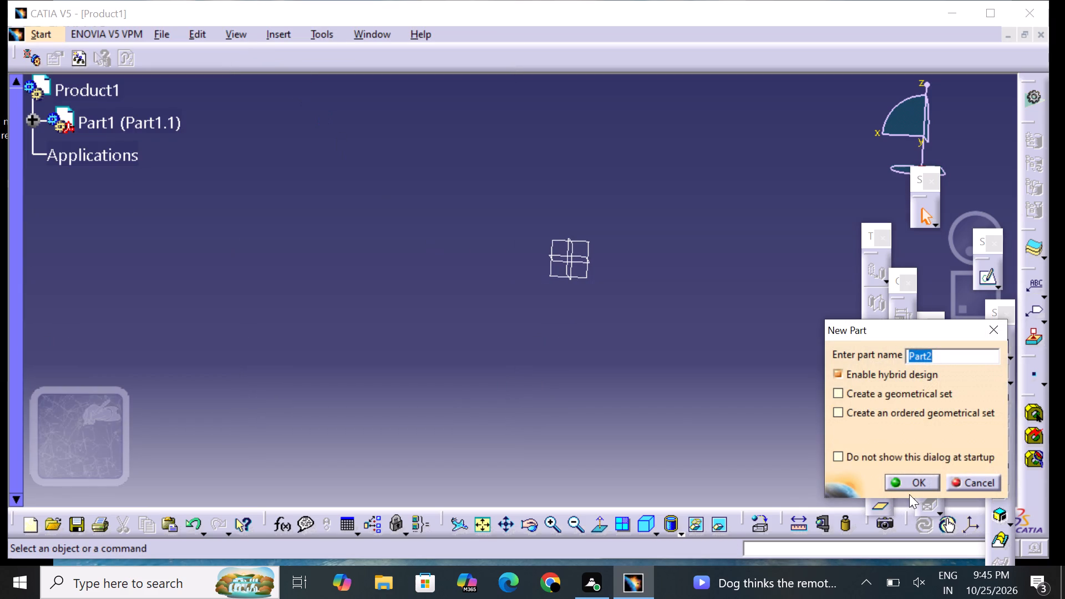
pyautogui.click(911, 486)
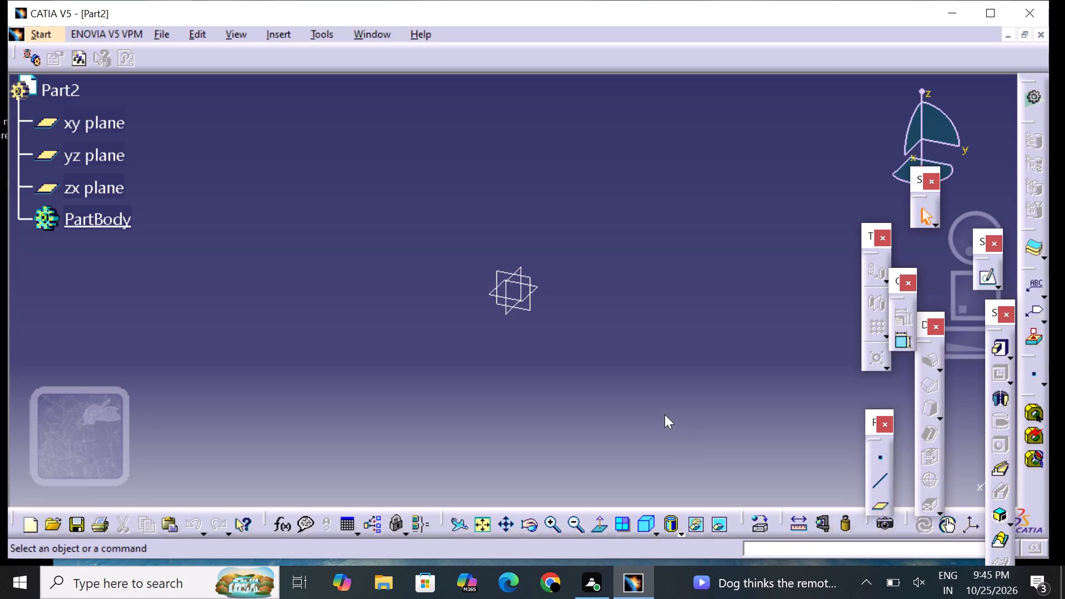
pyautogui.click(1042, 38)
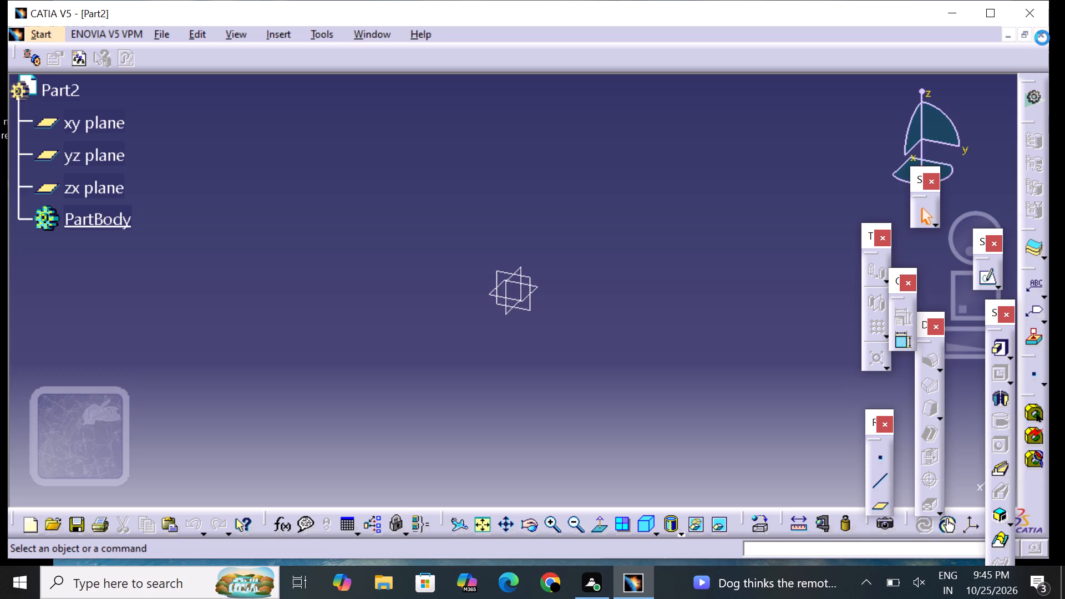
# Close the Product1 document without saving its changes.
pyautogui.click(1040, 36)
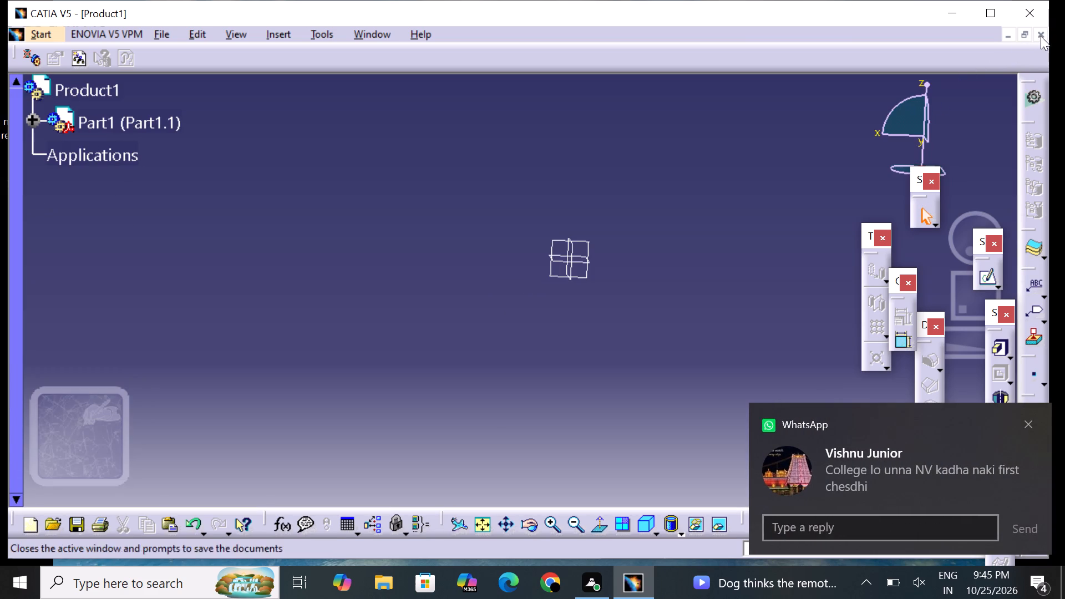
pyautogui.click(590, 325)
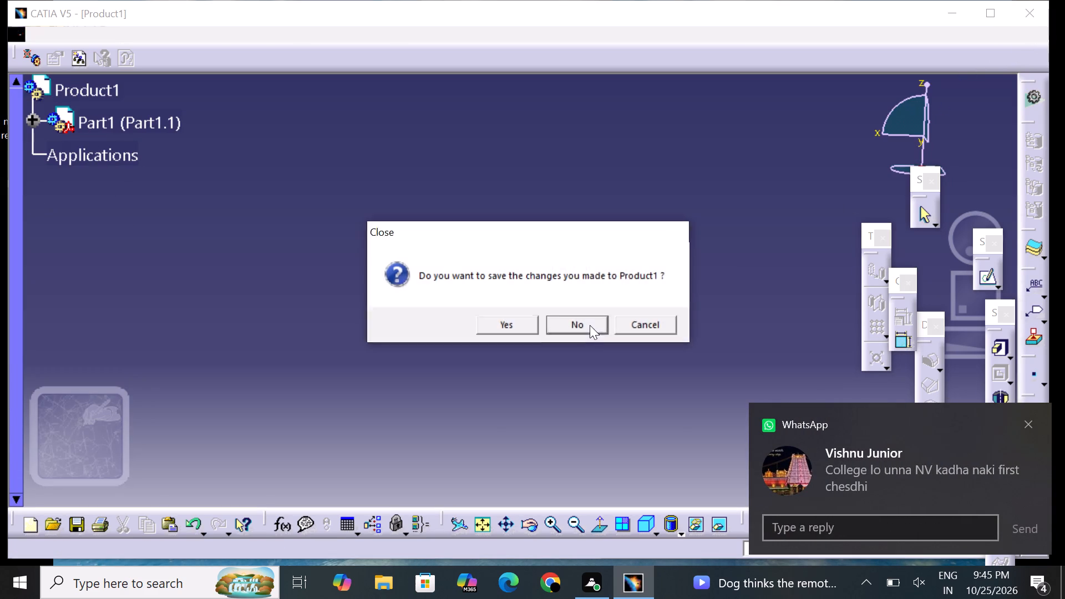
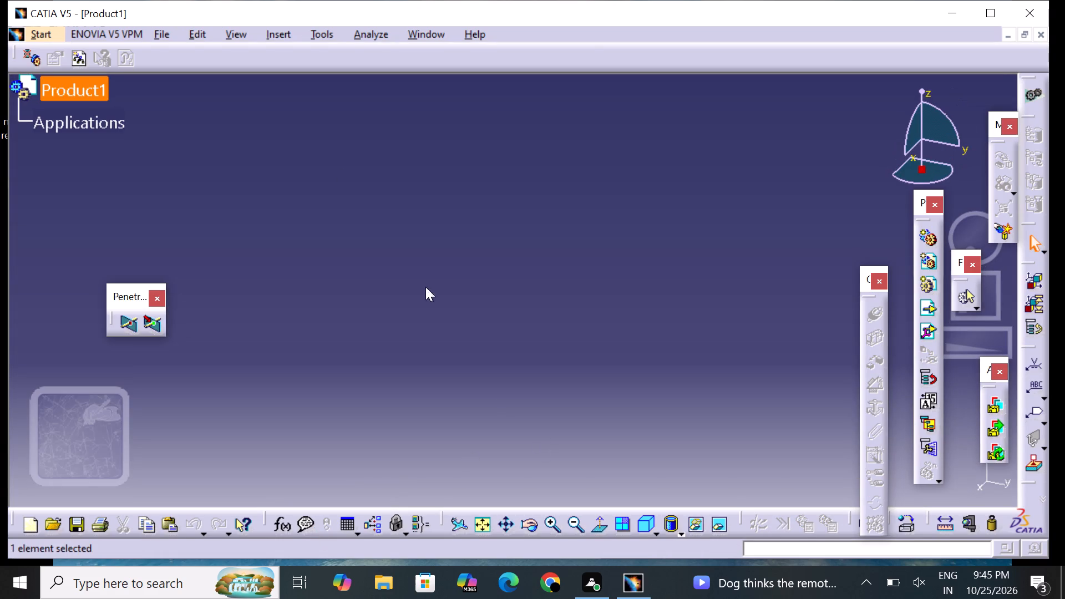
# Switch to the Part Design workbench to add a new empty part to Product1.
pyautogui.click(57, 37)
pyautogui.click(65, 73)
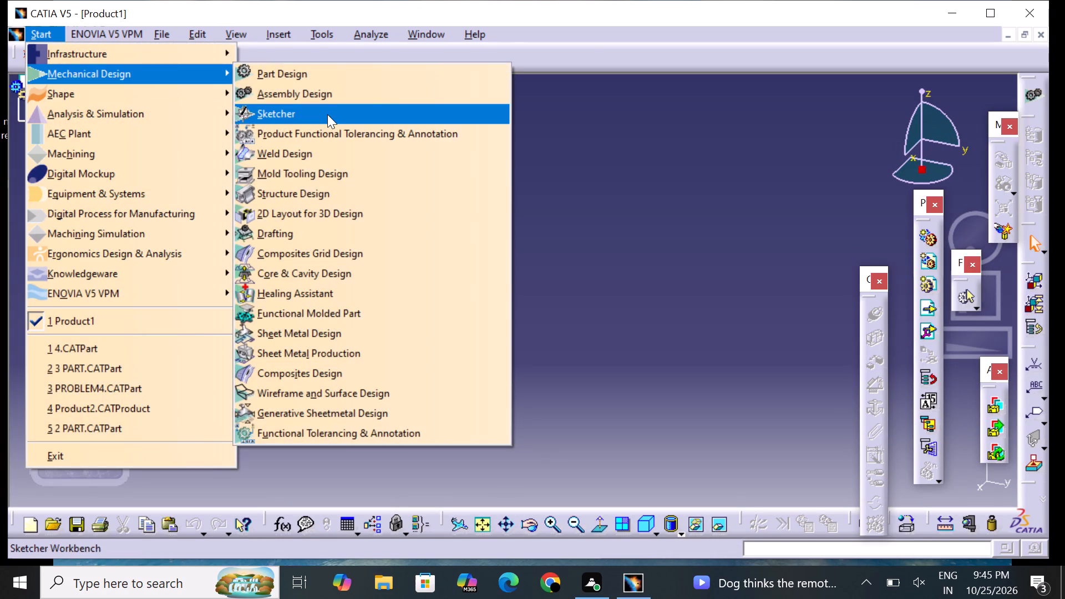
pyautogui.moveTo(343, 95); pyautogui.dragTo(354, 77)
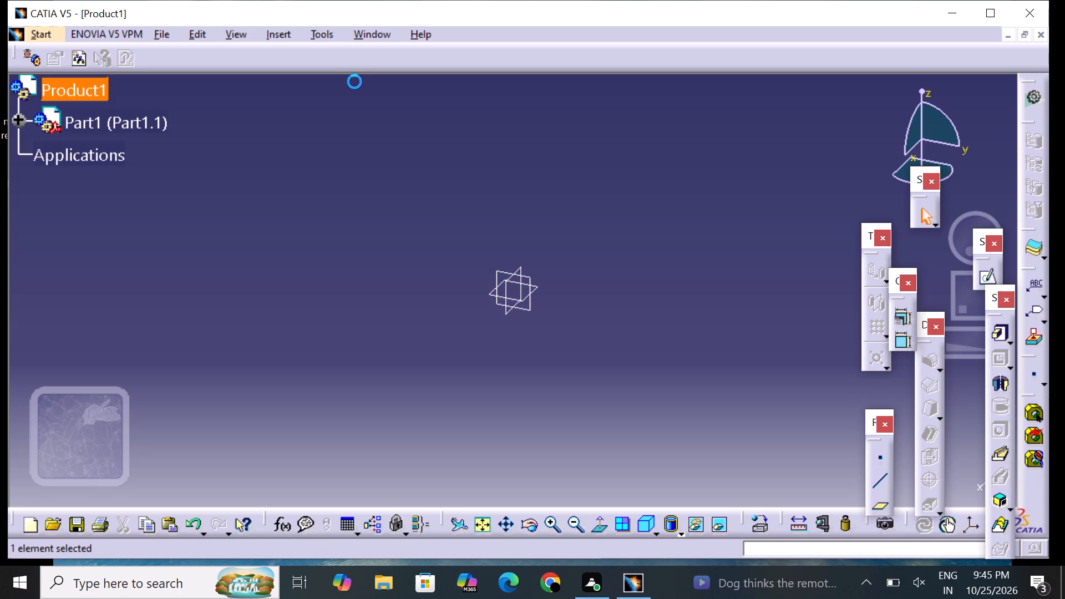
# Expand the new part in the specification tree and open a sketch on its xy plane.
pyautogui.click(15, 120)
pyautogui.click(40, 150)
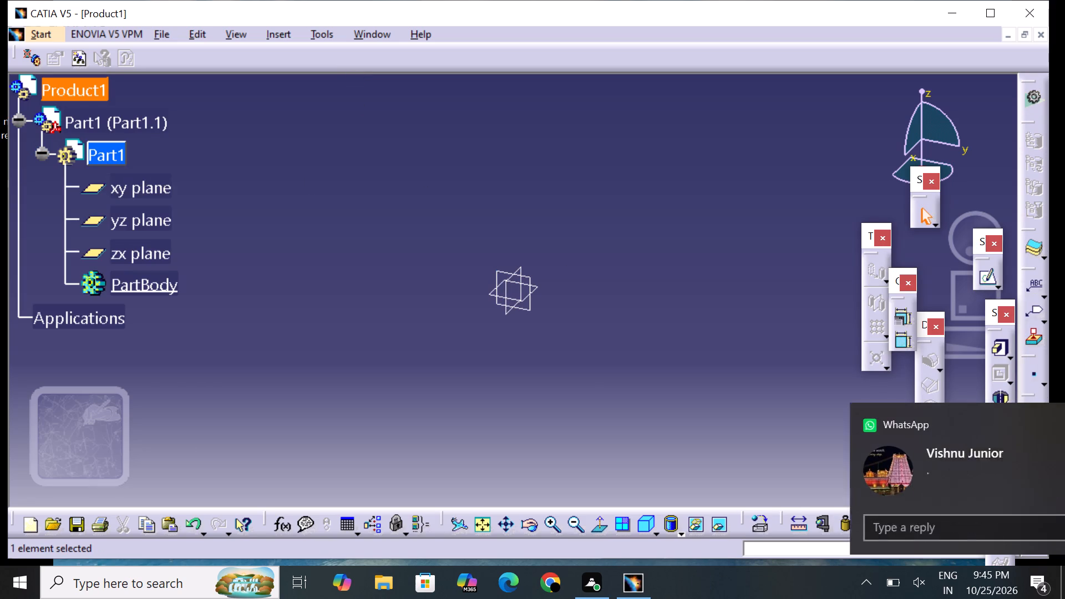
pyautogui.click(157, 192)
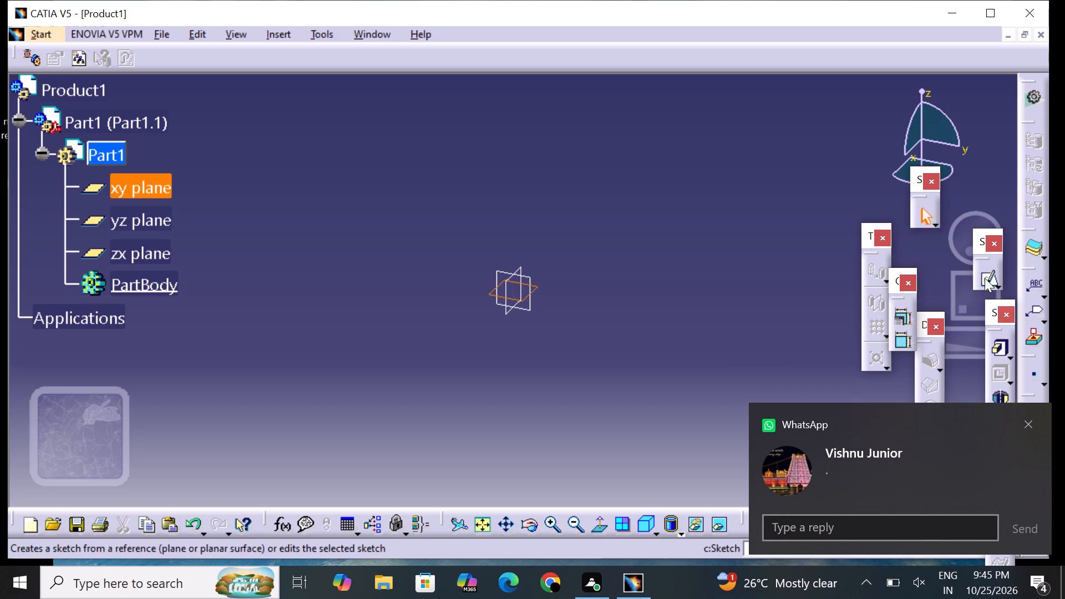
pyautogui.click(981, 276)
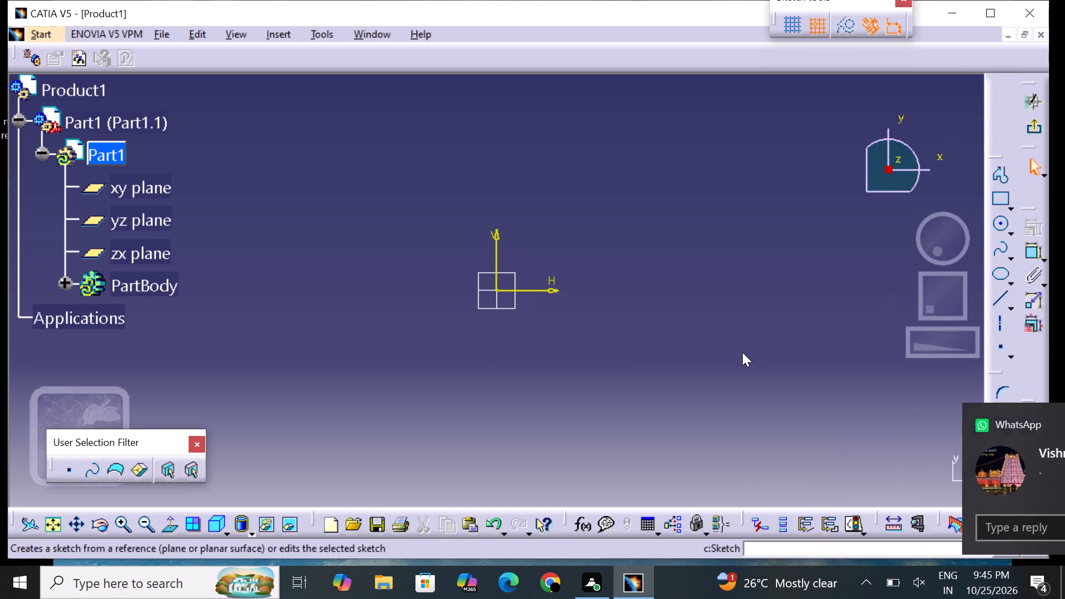
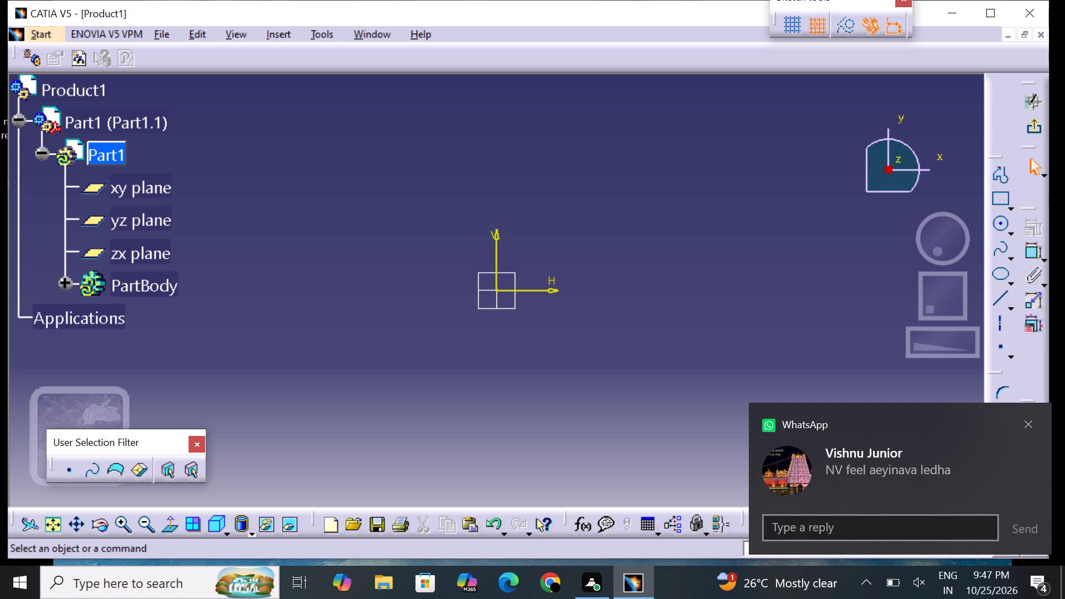
# Sketch a circle about 72 mm in diameter centred on the sketch origin.
pyautogui.click(1032, 250)
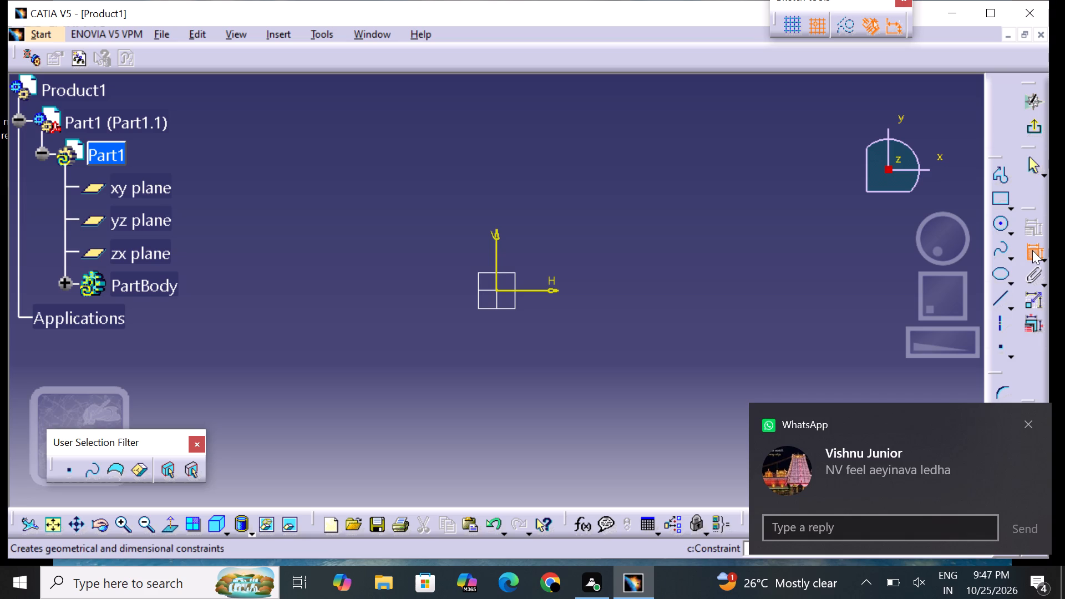
pyautogui.click(1032, 250)
pyautogui.click(1004, 230)
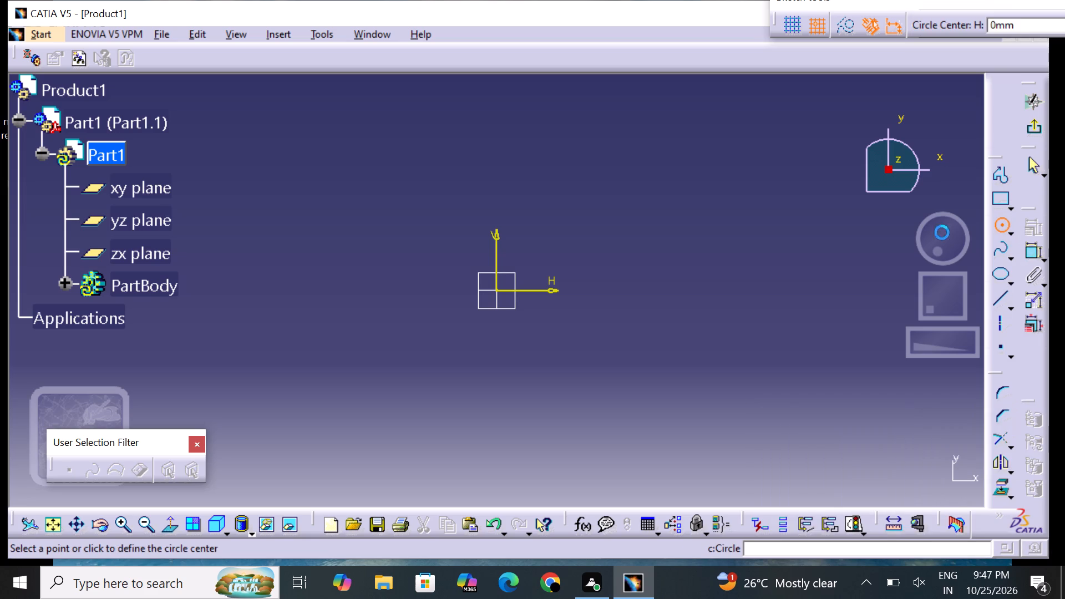
pyautogui.click(496, 292)
pyautogui.click(559, 248)
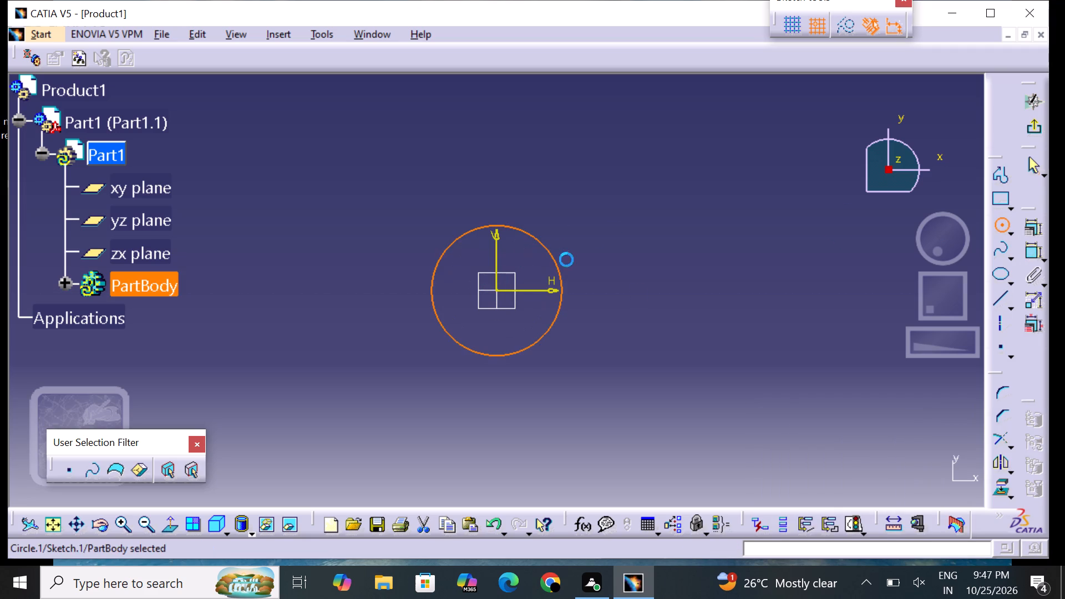
pyautogui.click(726, 322)
# Dimension the circle's diameter and set it to 60 mm.
pyautogui.click(1032, 252)
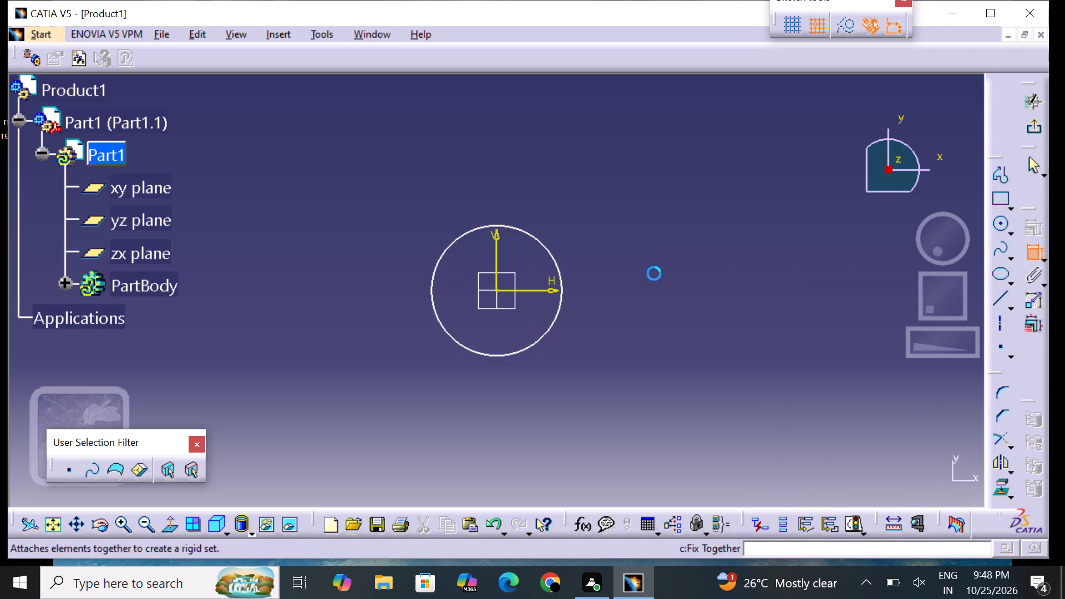
pyautogui.click(549, 256)
pyautogui.click(587, 230)
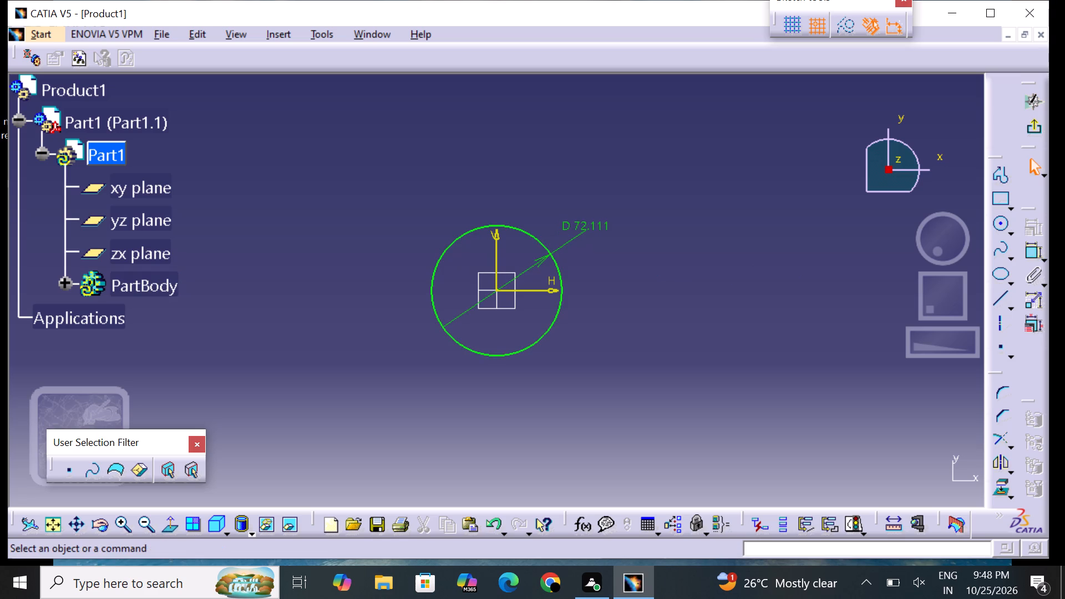
pyautogui.doubleClick(589, 227)
pyautogui.press('BackSpace')
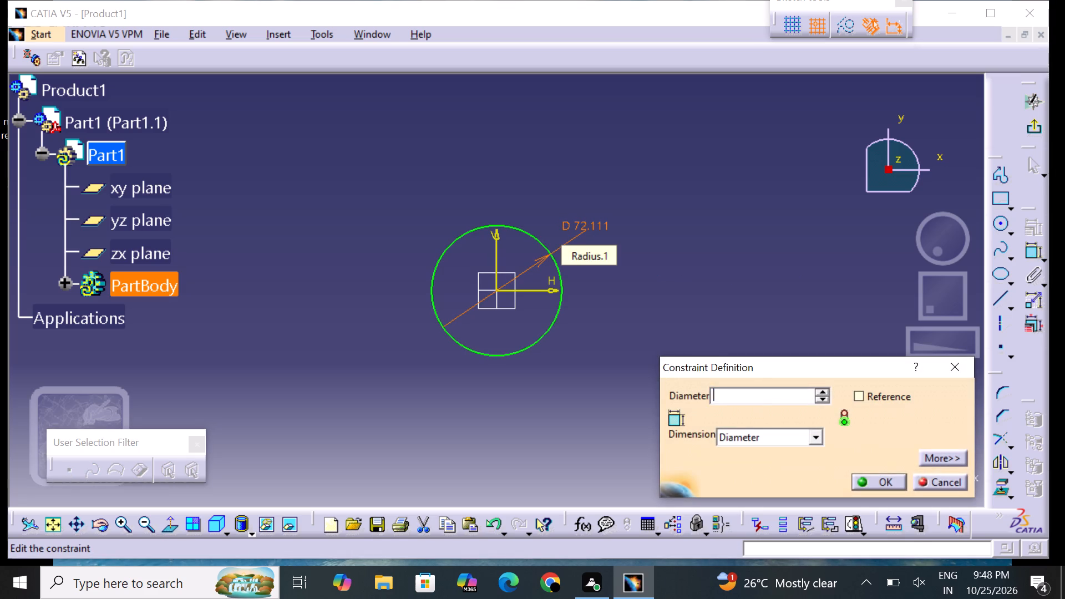
pyautogui.write('60')
pyautogui.press('Return')
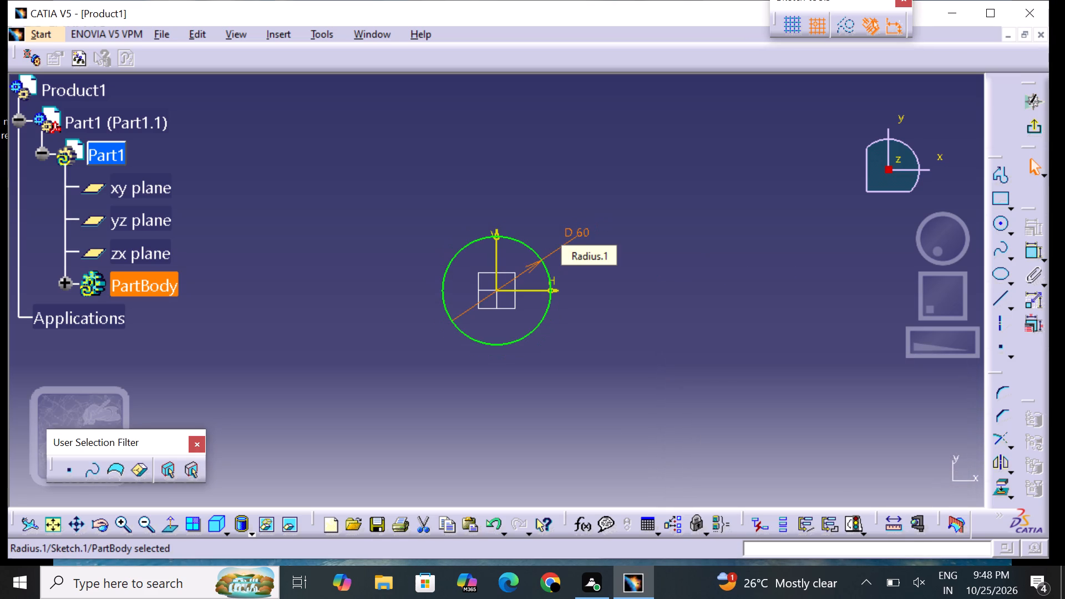
pyautogui.click(602, 263)
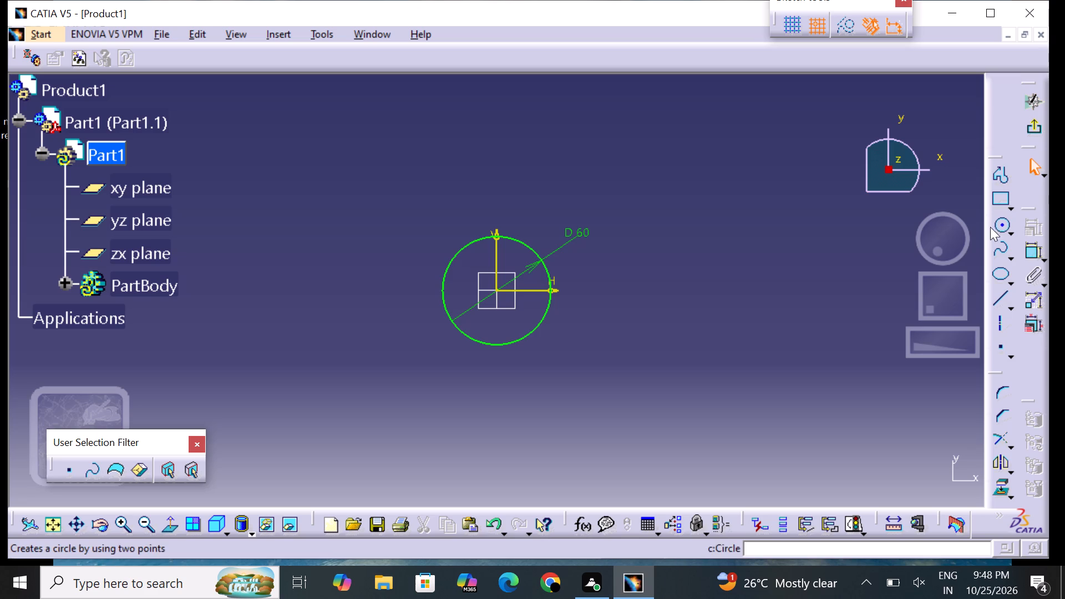
# Draw an open three-line profile from the circle at H -30, V 0 through (-30, -70) and (30, -70), ending on the circle at (30, 0).
pyautogui.click(997, 166)
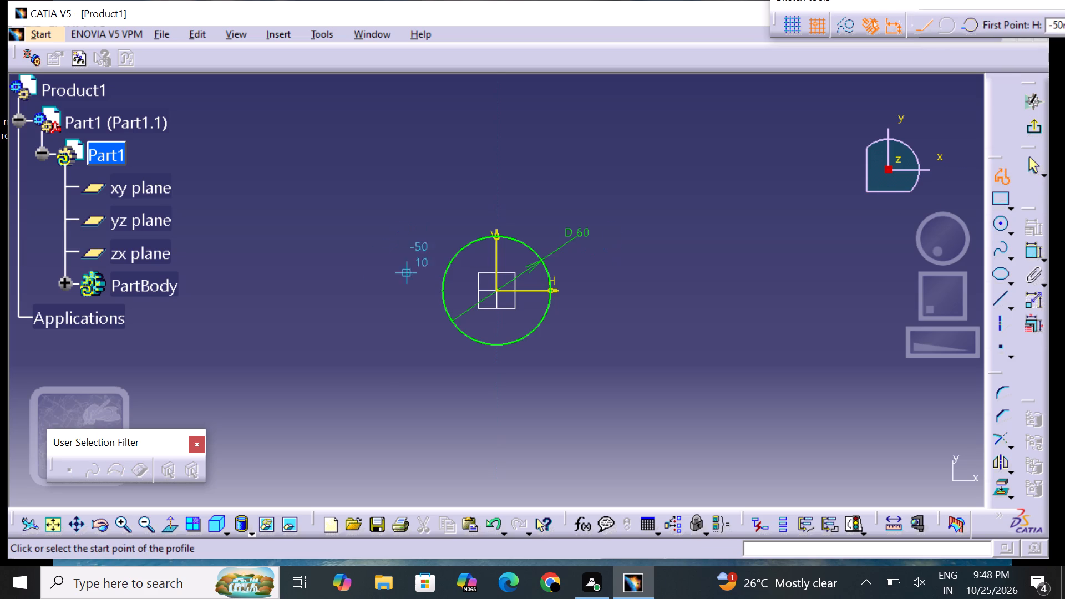
pyautogui.click(440, 289)
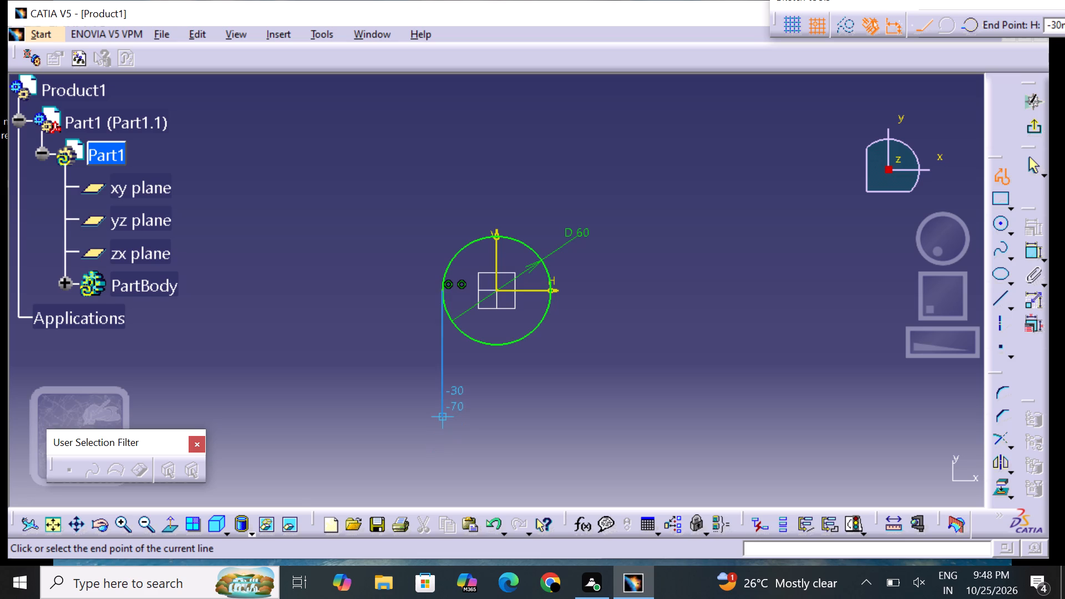
pyautogui.click(450, 420)
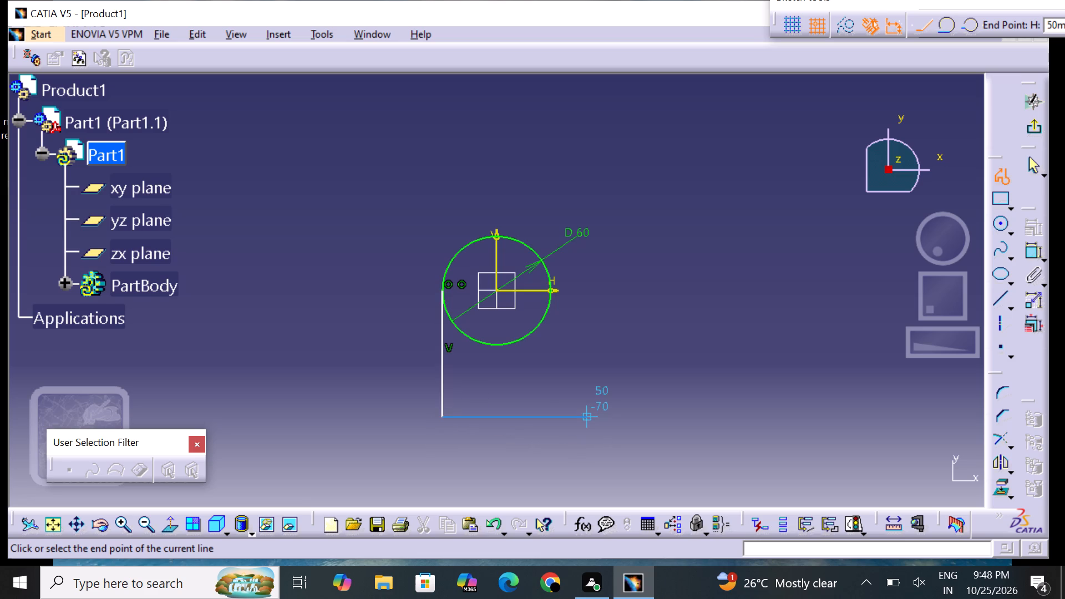
pyautogui.click(549, 412)
pyautogui.click(551, 292)
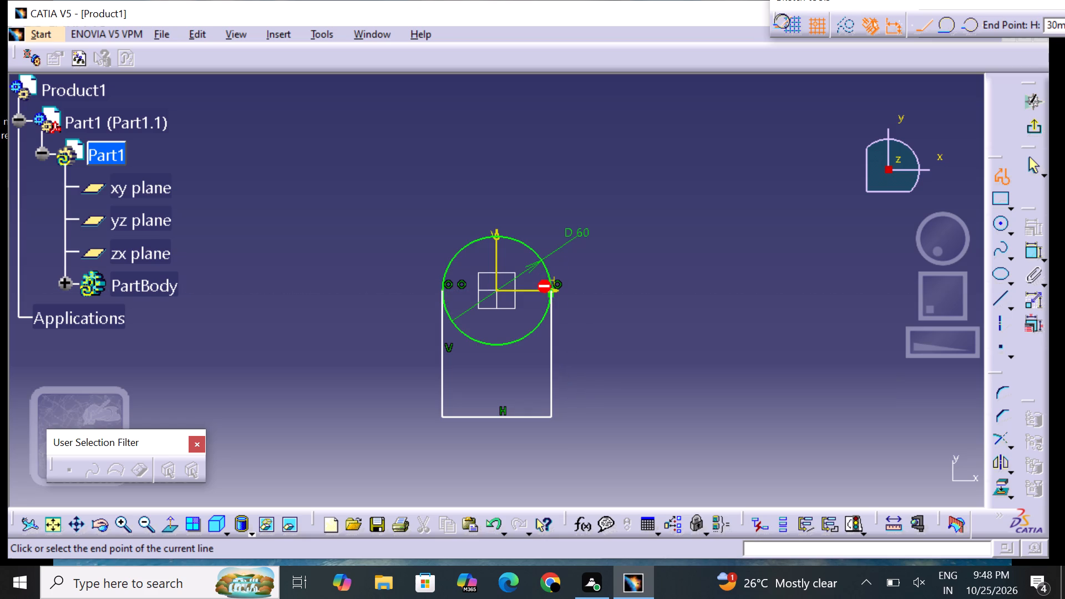
pyautogui.press('Escape')
pyautogui.press('Escape')
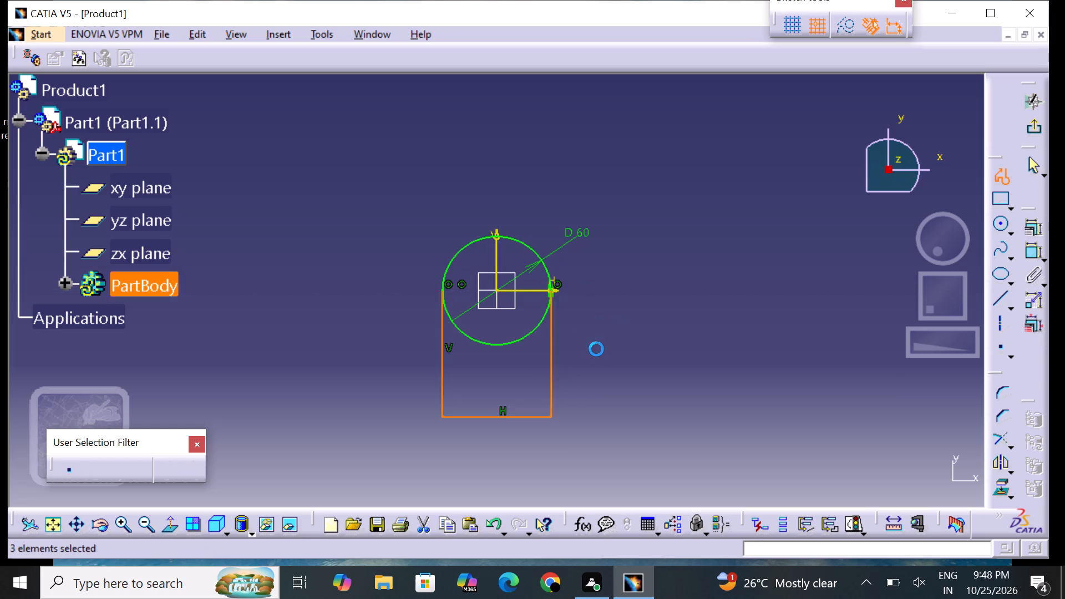
pyautogui.press('Escape')
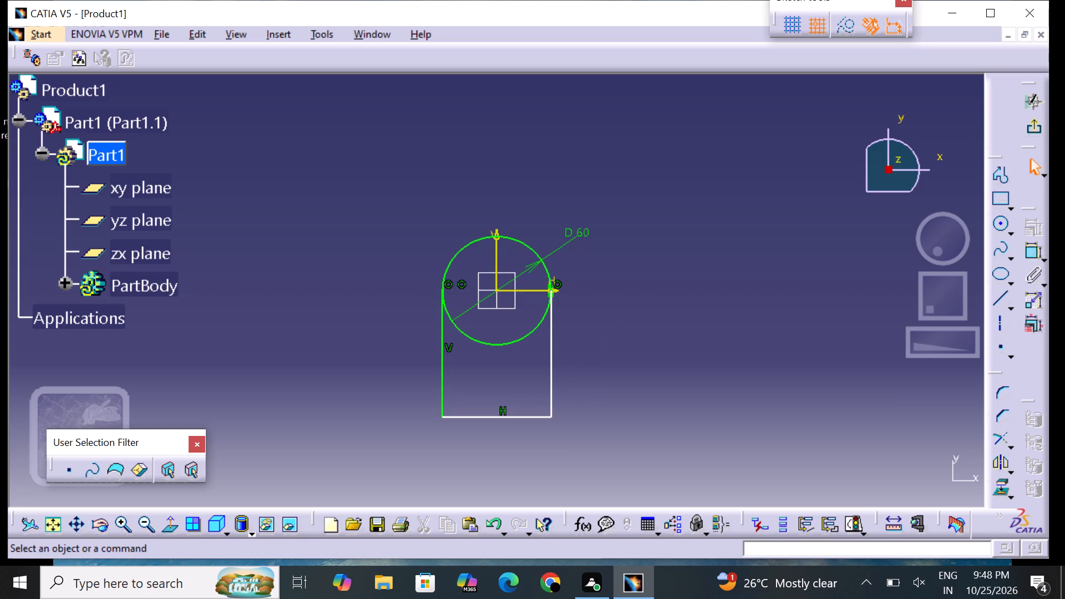
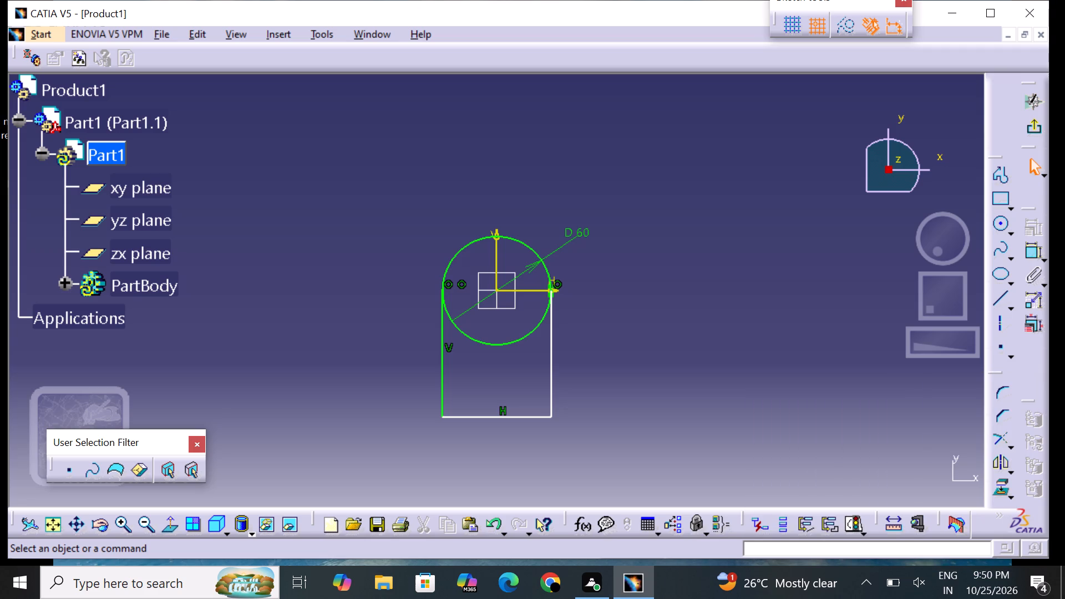
# Dimension the distance from the circle's centre to the profile's bottom line and set it to 95 mm.
pyautogui.click(1031, 257)
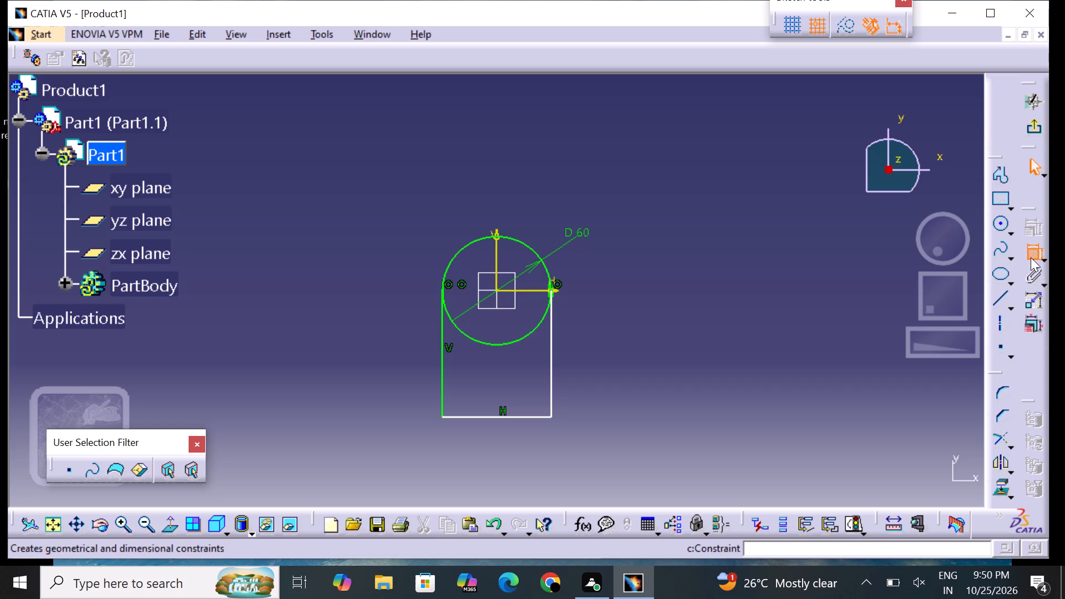
pyautogui.click(494, 291)
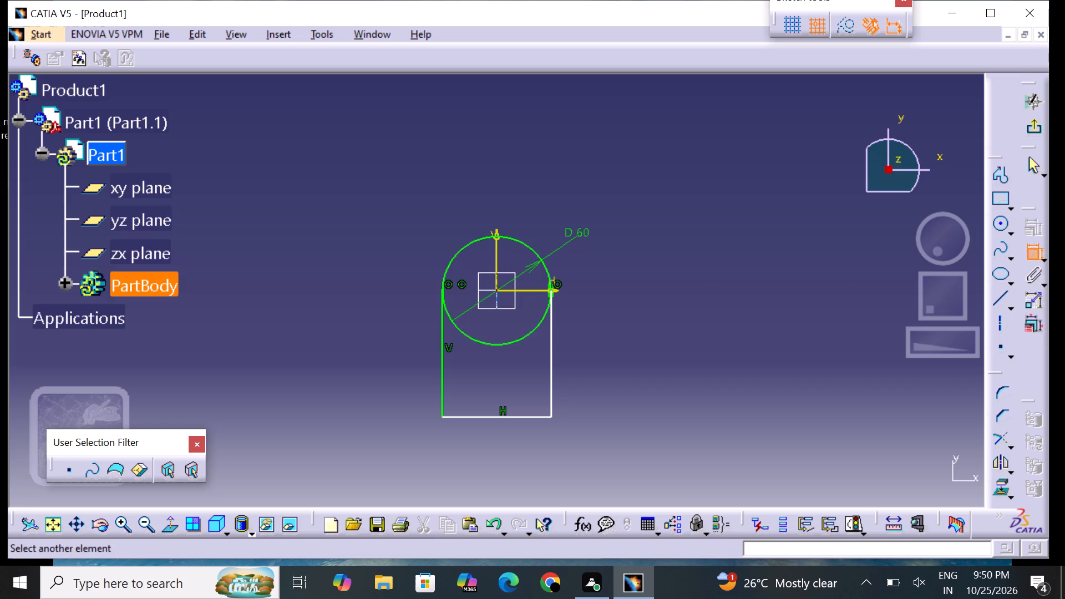
pyautogui.click(499, 415)
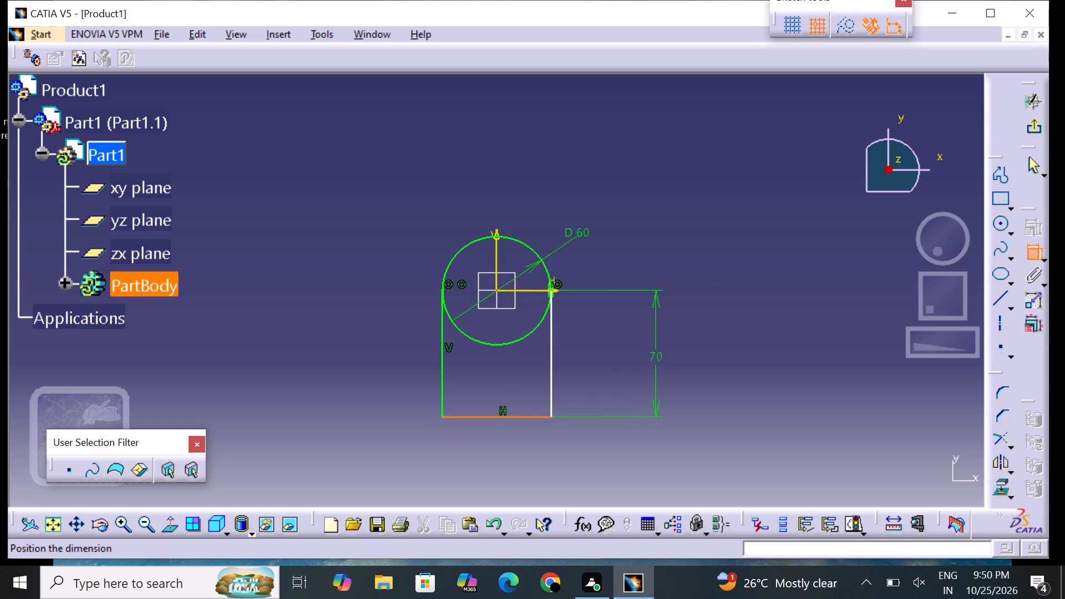
pyautogui.click(657, 356)
pyautogui.click(660, 353)
pyautogui.click(660, 353)
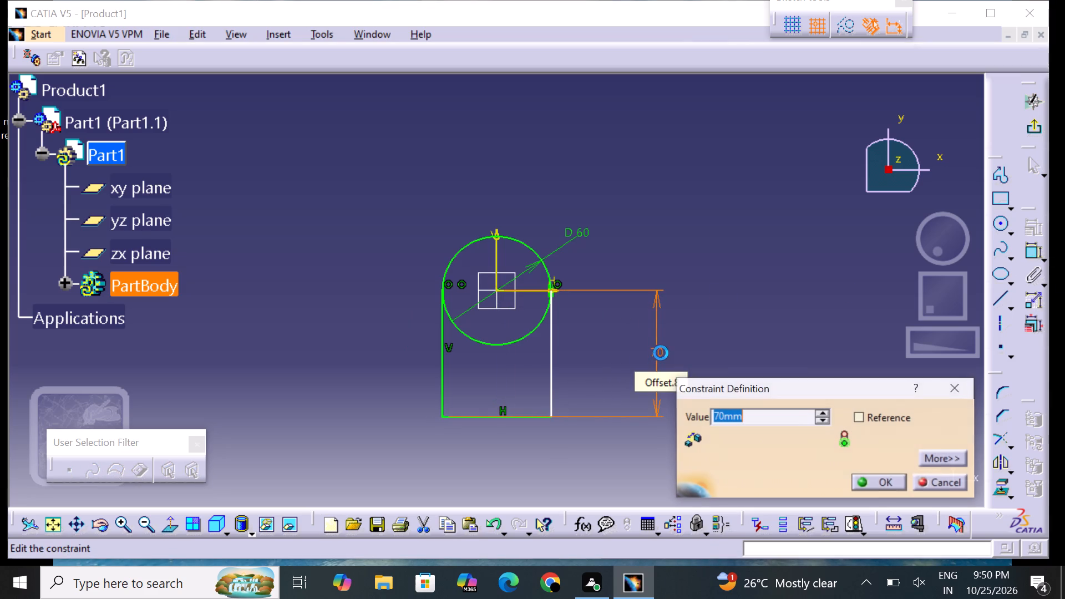
pyautogui.press('BackSpace')
pyautogui.write('95')
pyautogui.press('Return')
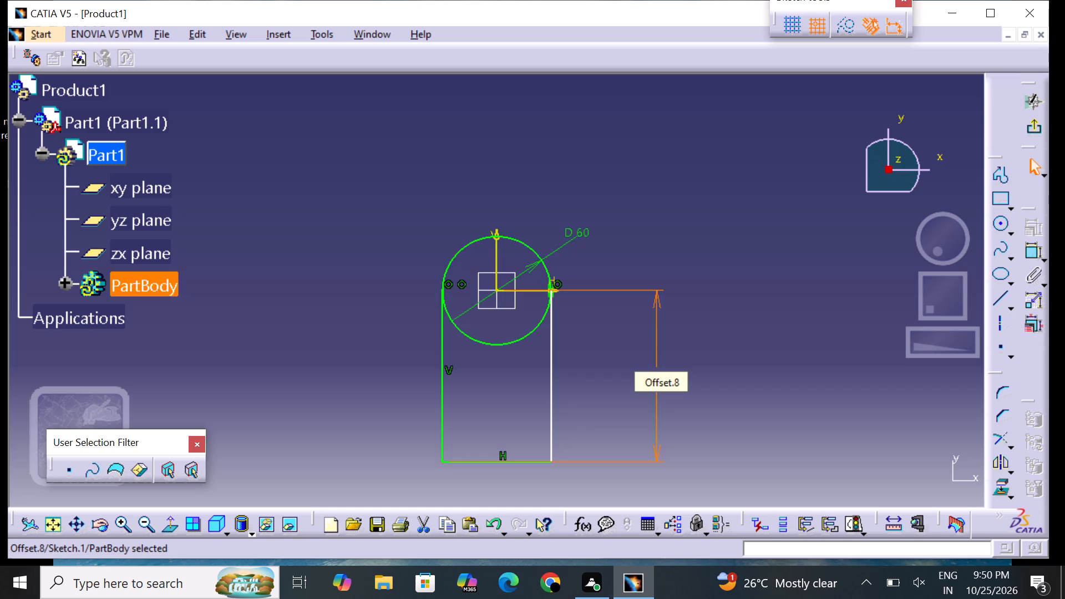
pyautogui.click(702, 369)
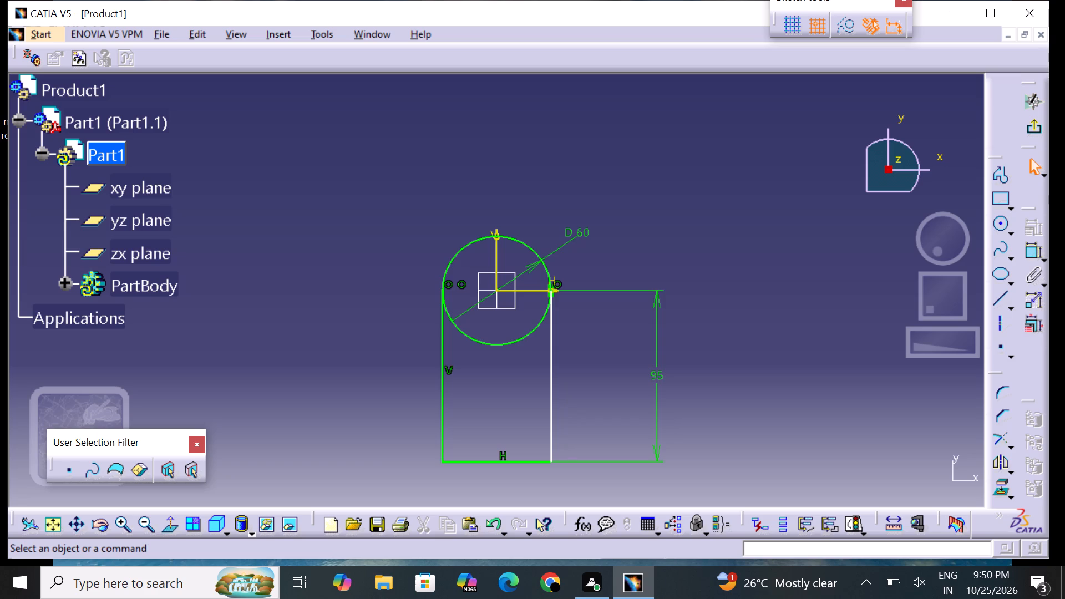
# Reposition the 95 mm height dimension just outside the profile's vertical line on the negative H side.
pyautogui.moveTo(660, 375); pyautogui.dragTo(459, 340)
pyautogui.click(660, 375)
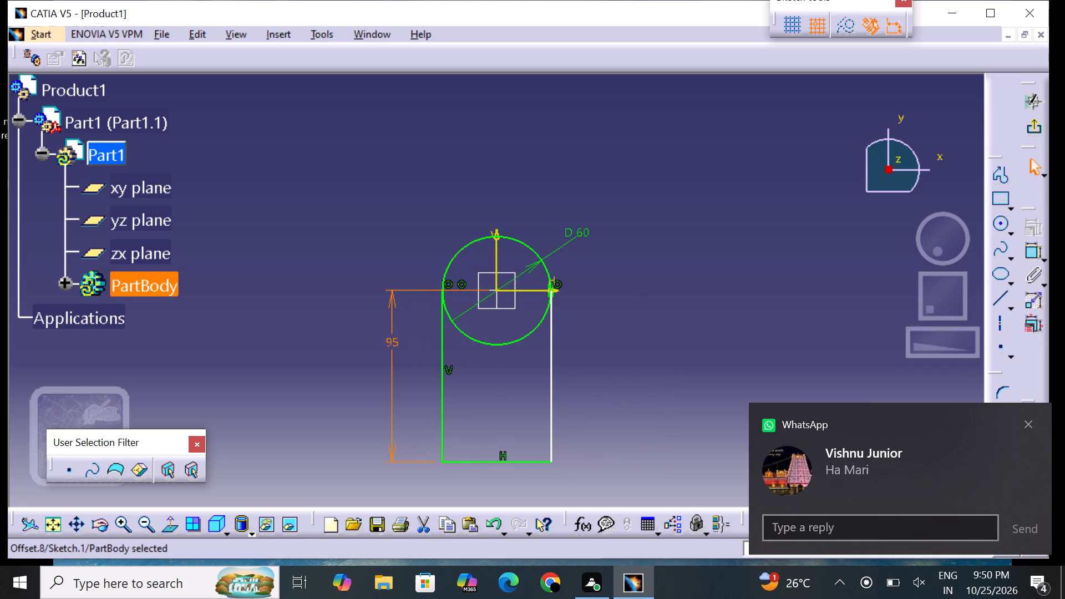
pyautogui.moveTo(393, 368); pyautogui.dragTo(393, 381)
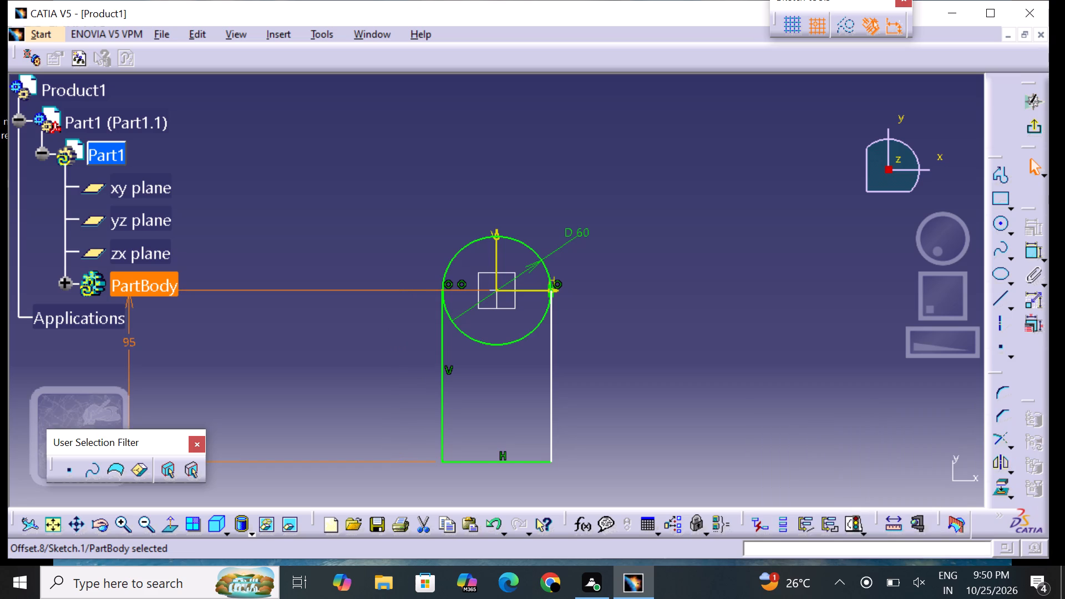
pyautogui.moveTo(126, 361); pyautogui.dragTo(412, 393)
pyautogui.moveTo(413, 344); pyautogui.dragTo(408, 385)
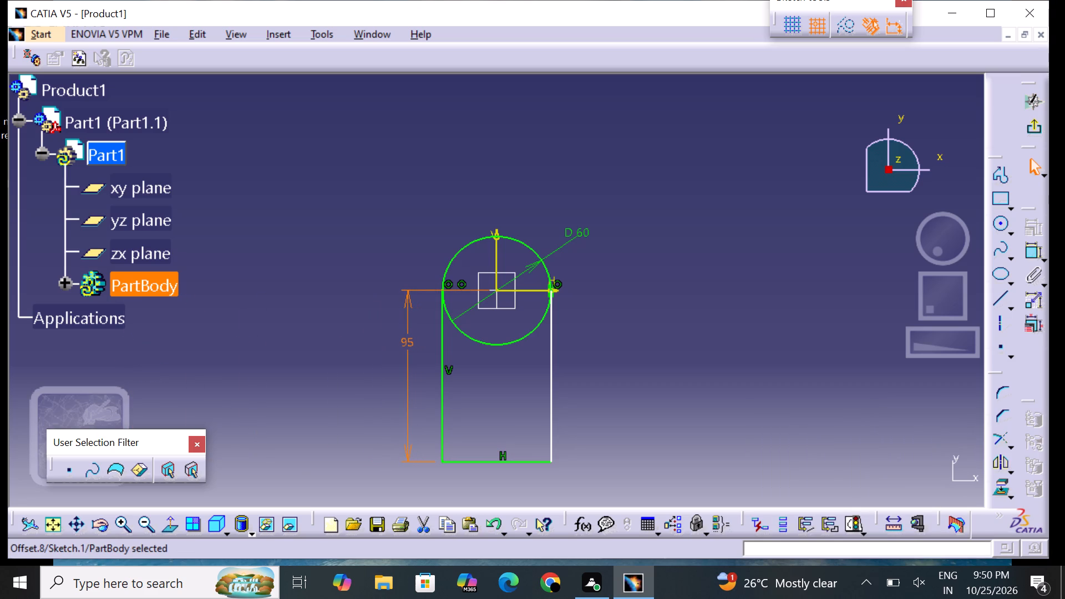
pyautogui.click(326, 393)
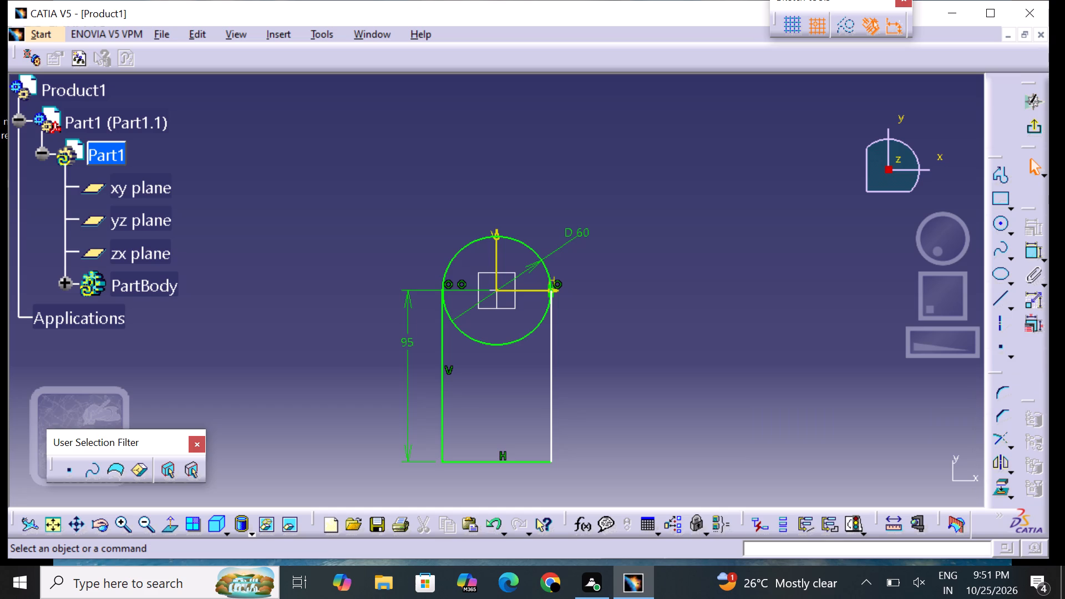
# Dimension the horizontal distance between the two endpoints of the profile's bottom line, placing the dimension below it.
pyautogui.click(1028, 261)
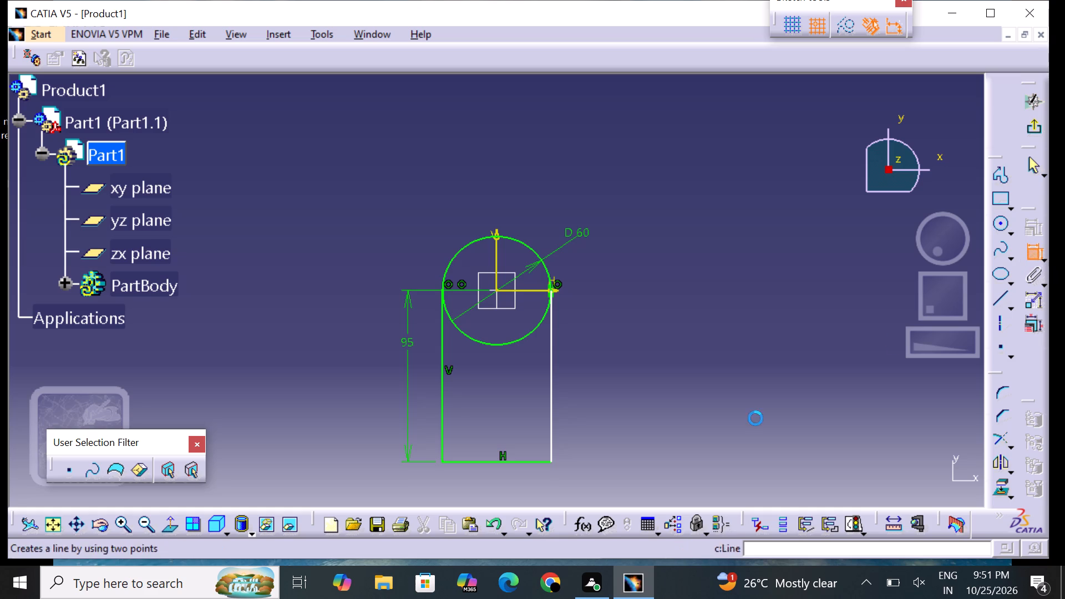
pyautogui.click(441, 462)
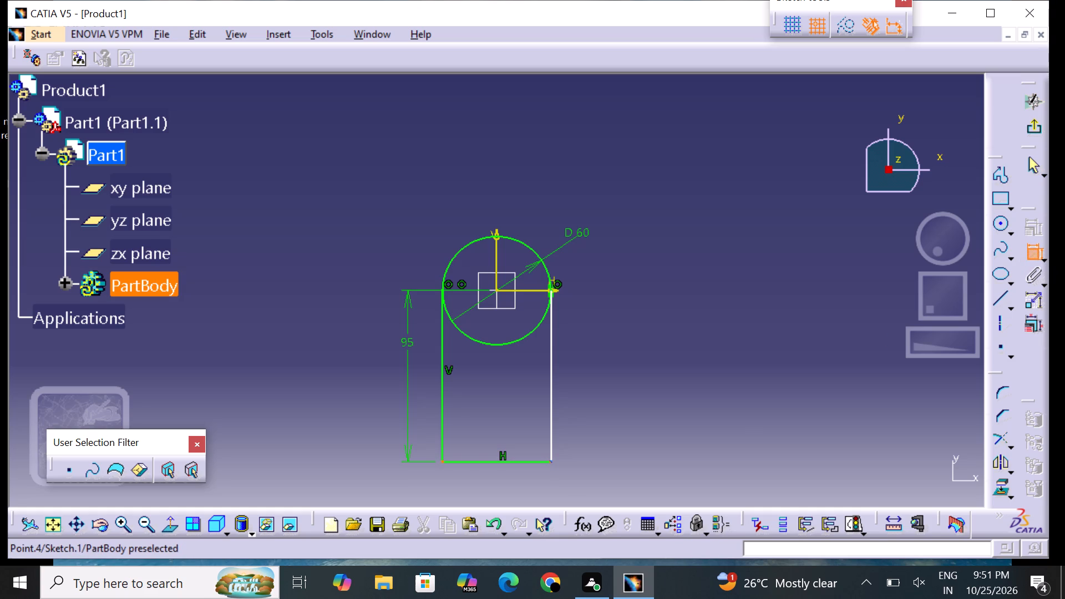
pyautogui.click(552, 460)
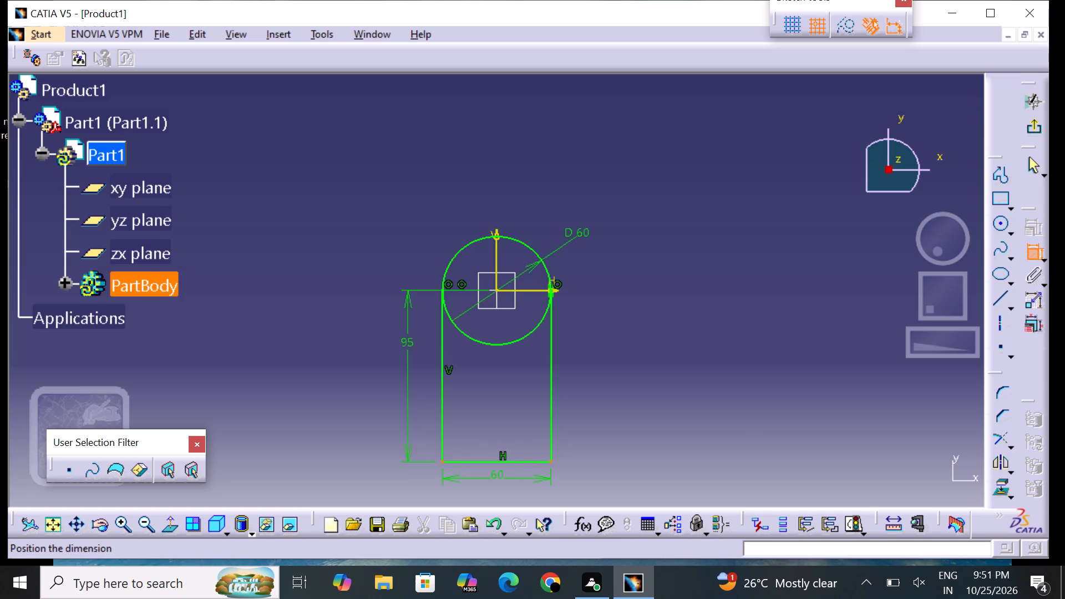
pyautogui.click(493, 480)
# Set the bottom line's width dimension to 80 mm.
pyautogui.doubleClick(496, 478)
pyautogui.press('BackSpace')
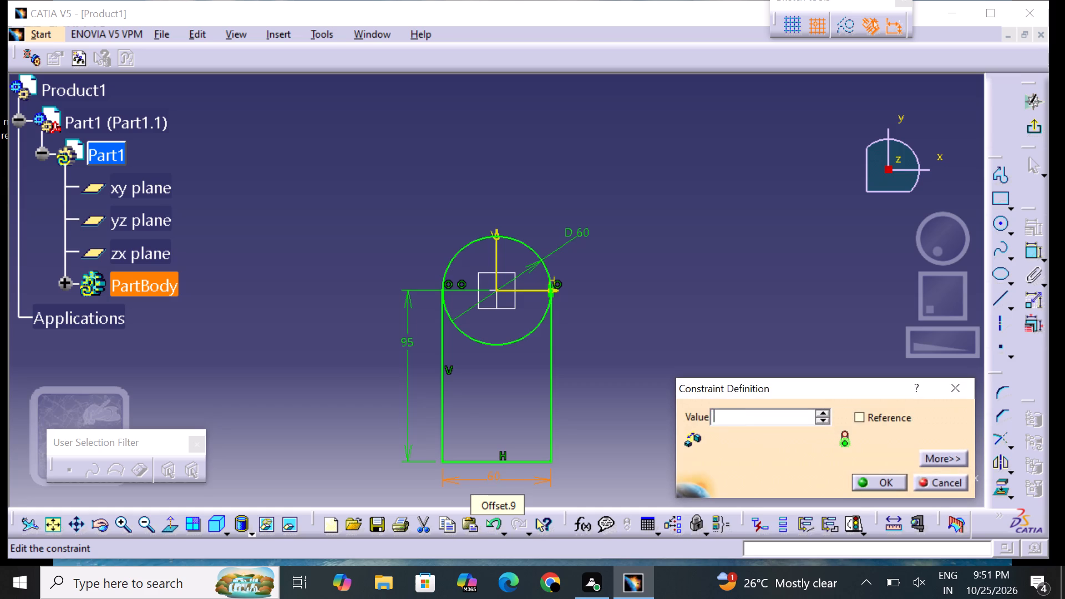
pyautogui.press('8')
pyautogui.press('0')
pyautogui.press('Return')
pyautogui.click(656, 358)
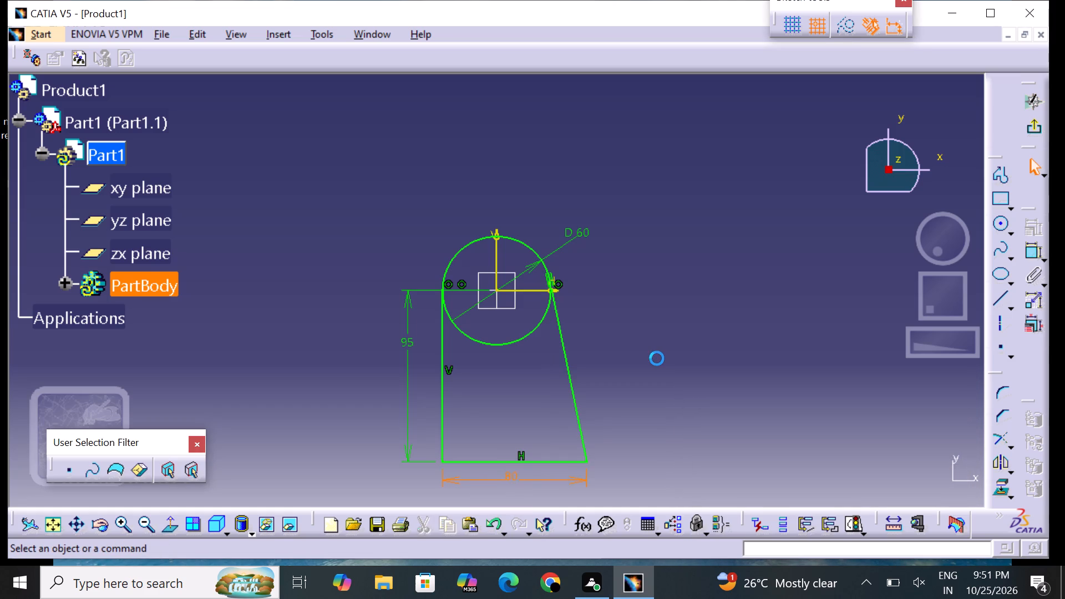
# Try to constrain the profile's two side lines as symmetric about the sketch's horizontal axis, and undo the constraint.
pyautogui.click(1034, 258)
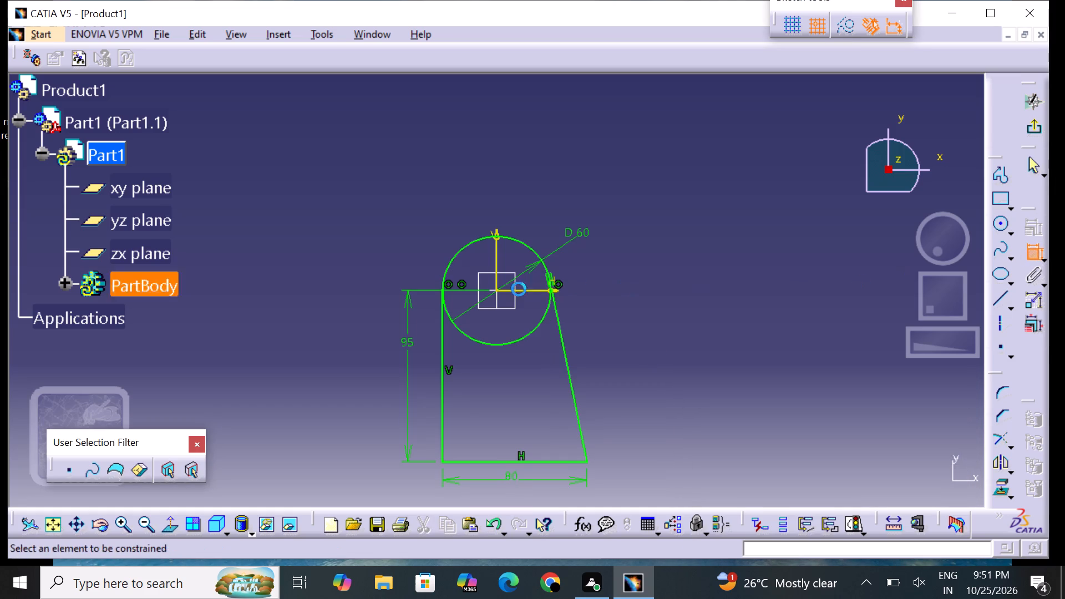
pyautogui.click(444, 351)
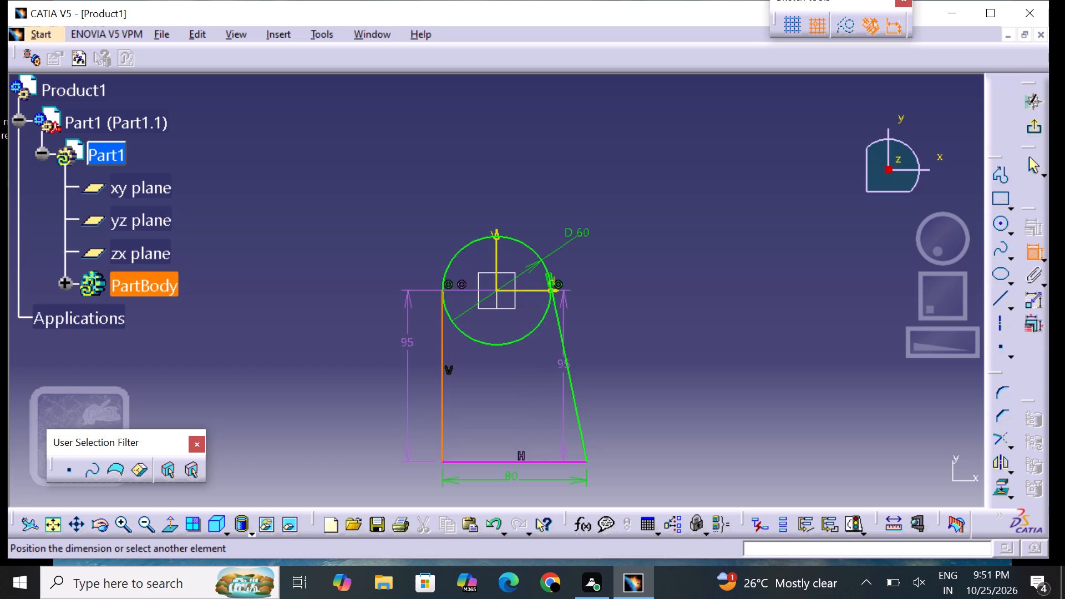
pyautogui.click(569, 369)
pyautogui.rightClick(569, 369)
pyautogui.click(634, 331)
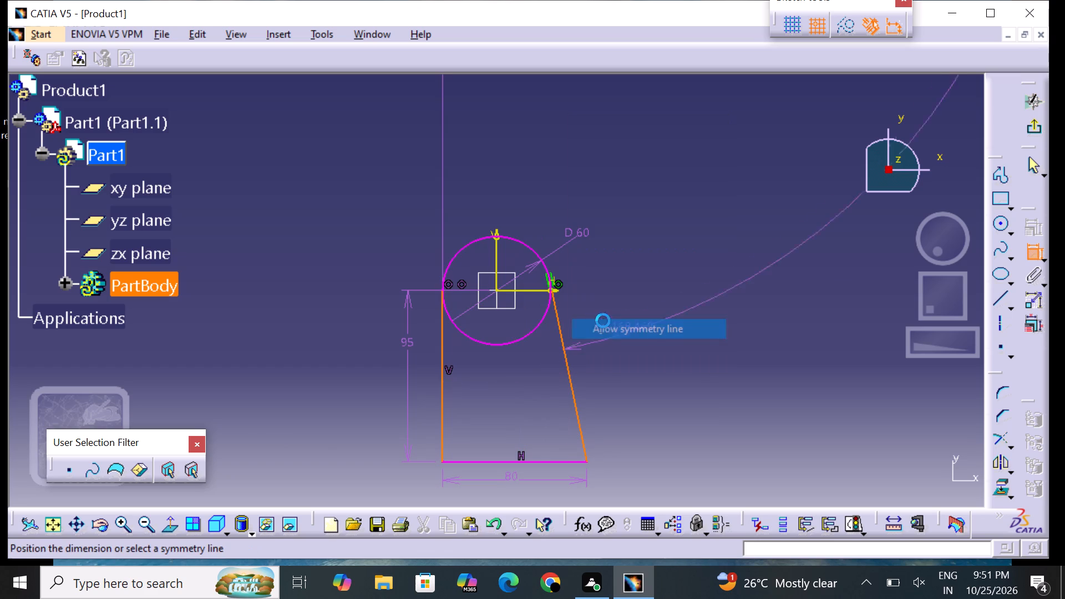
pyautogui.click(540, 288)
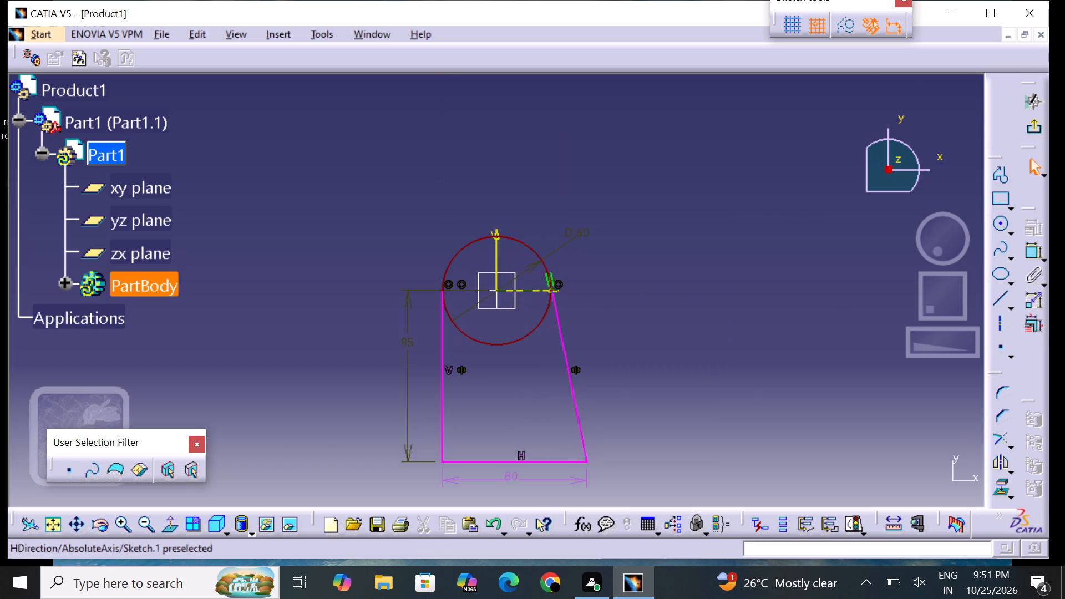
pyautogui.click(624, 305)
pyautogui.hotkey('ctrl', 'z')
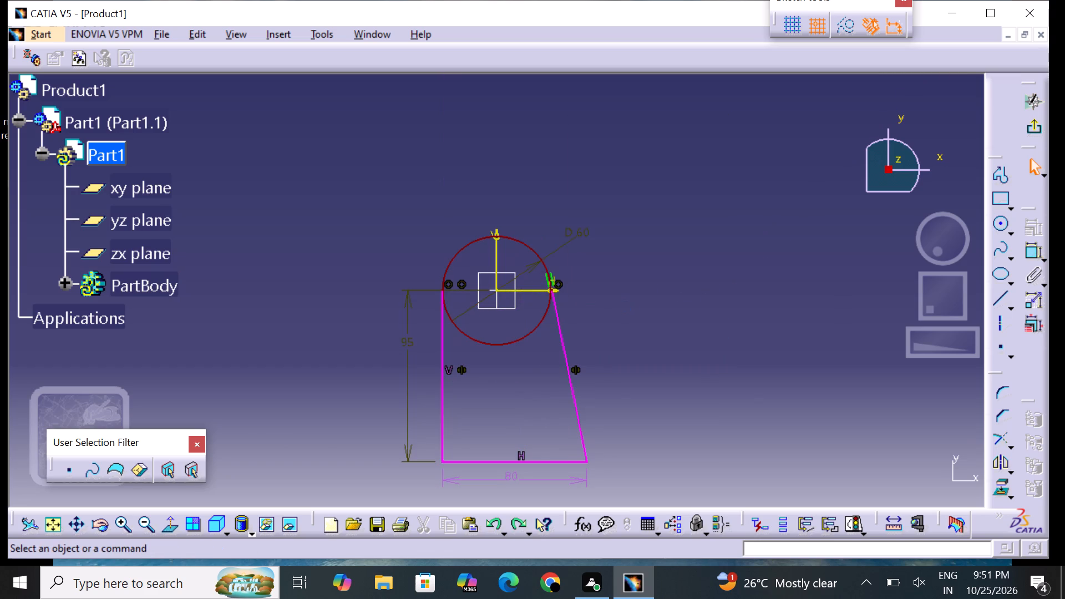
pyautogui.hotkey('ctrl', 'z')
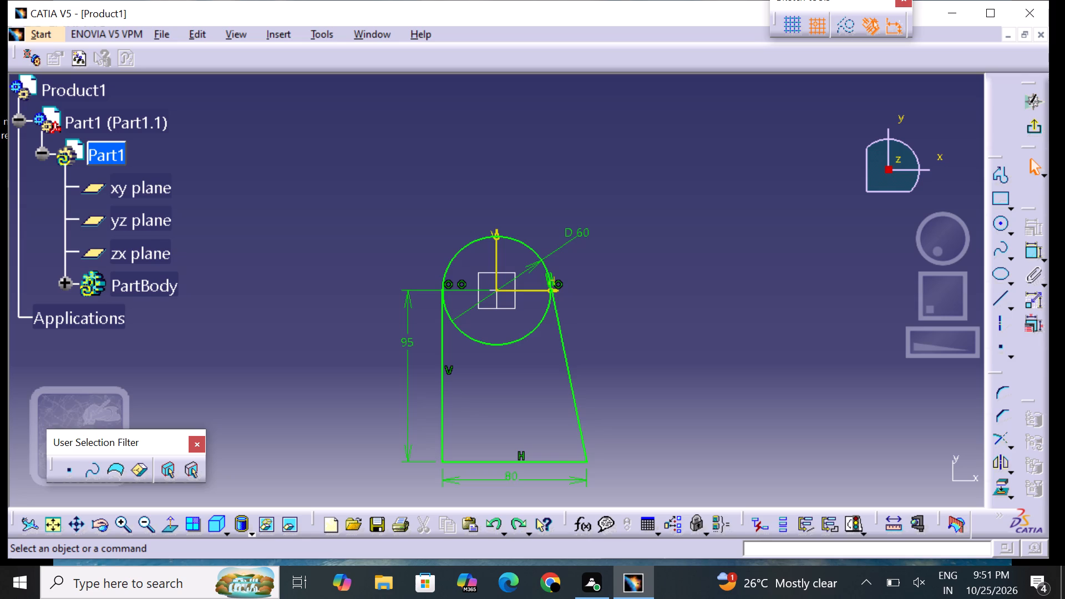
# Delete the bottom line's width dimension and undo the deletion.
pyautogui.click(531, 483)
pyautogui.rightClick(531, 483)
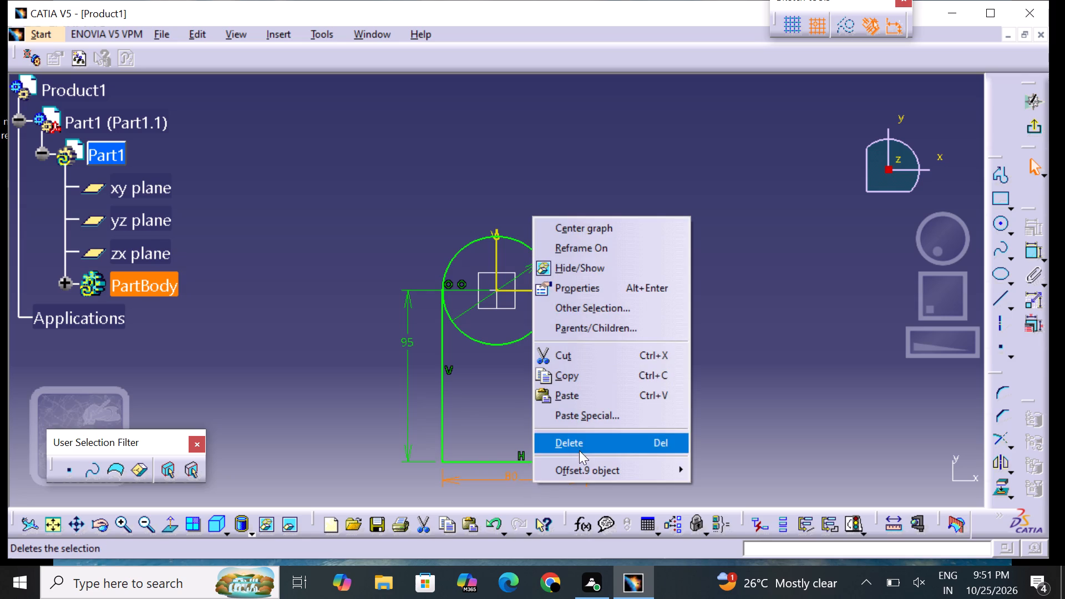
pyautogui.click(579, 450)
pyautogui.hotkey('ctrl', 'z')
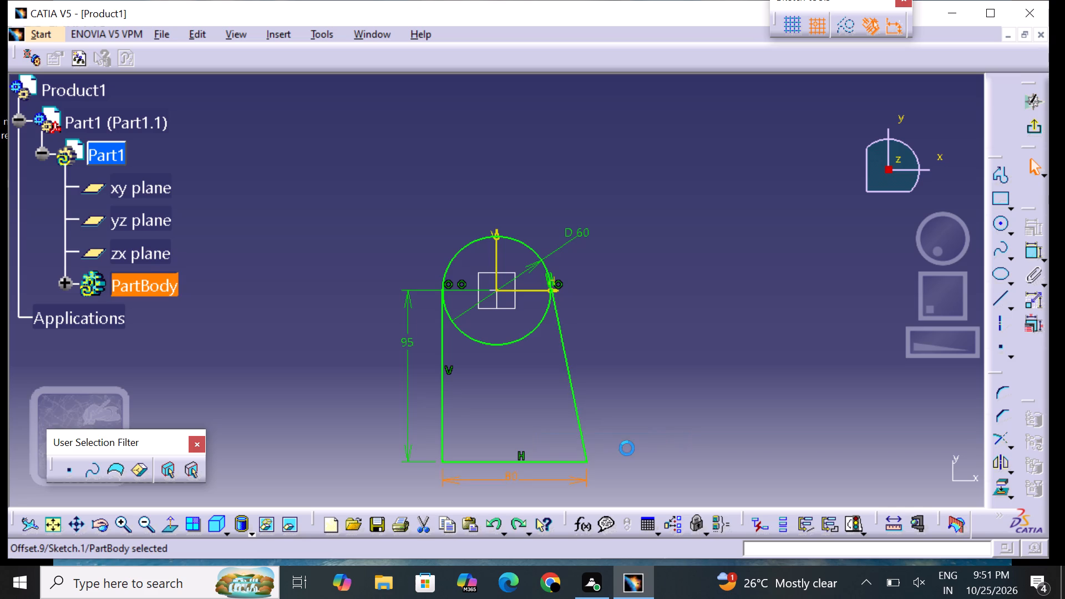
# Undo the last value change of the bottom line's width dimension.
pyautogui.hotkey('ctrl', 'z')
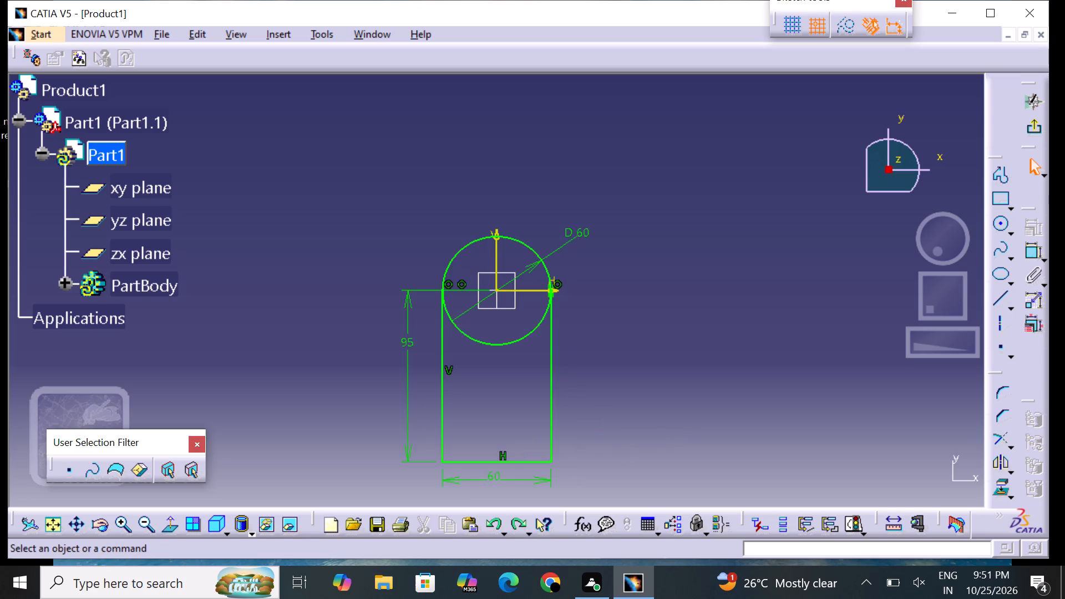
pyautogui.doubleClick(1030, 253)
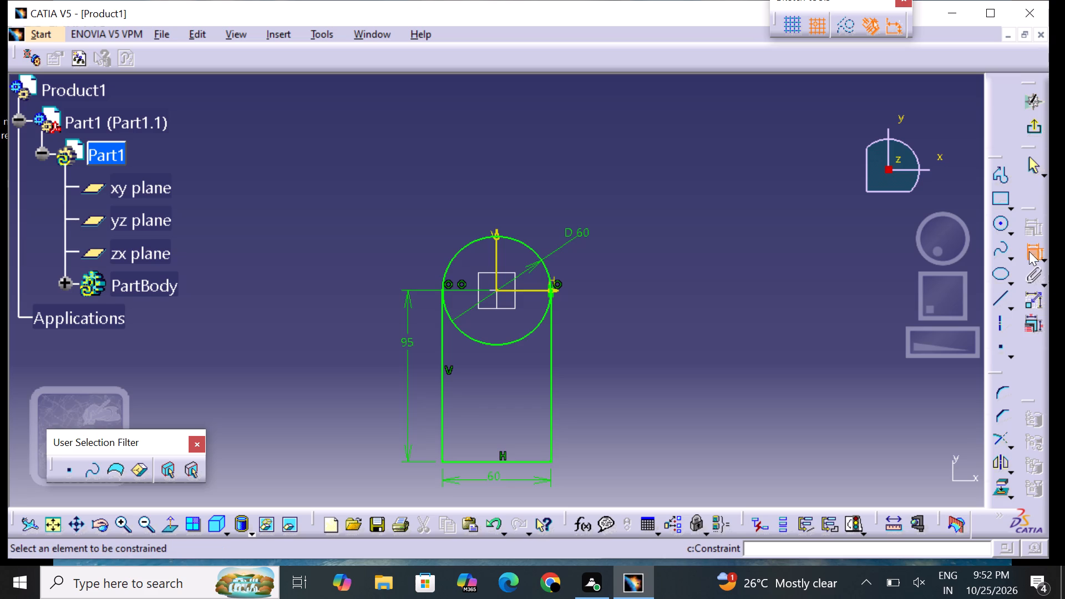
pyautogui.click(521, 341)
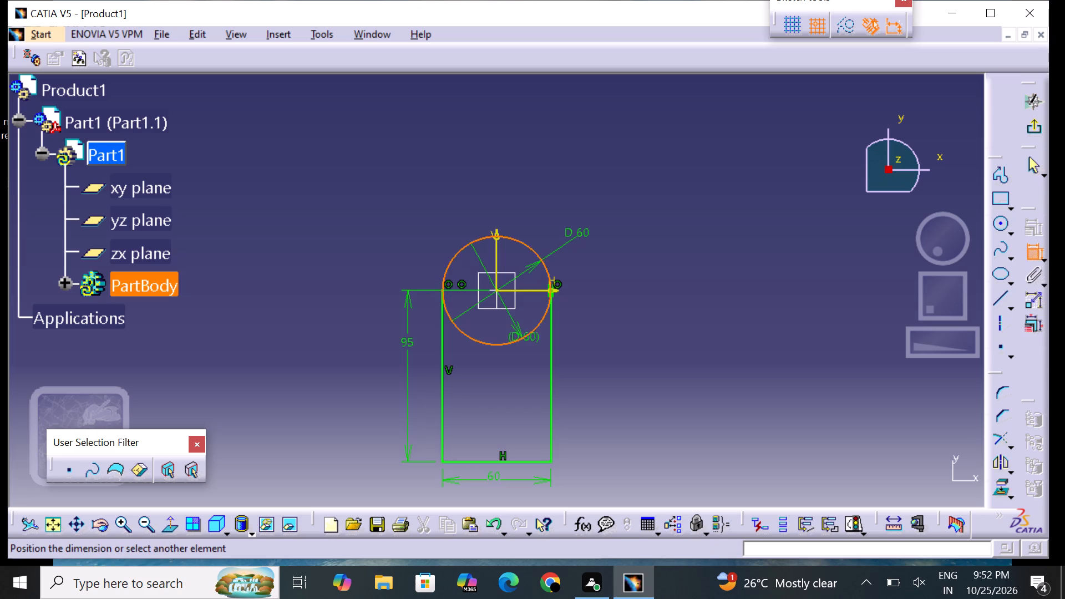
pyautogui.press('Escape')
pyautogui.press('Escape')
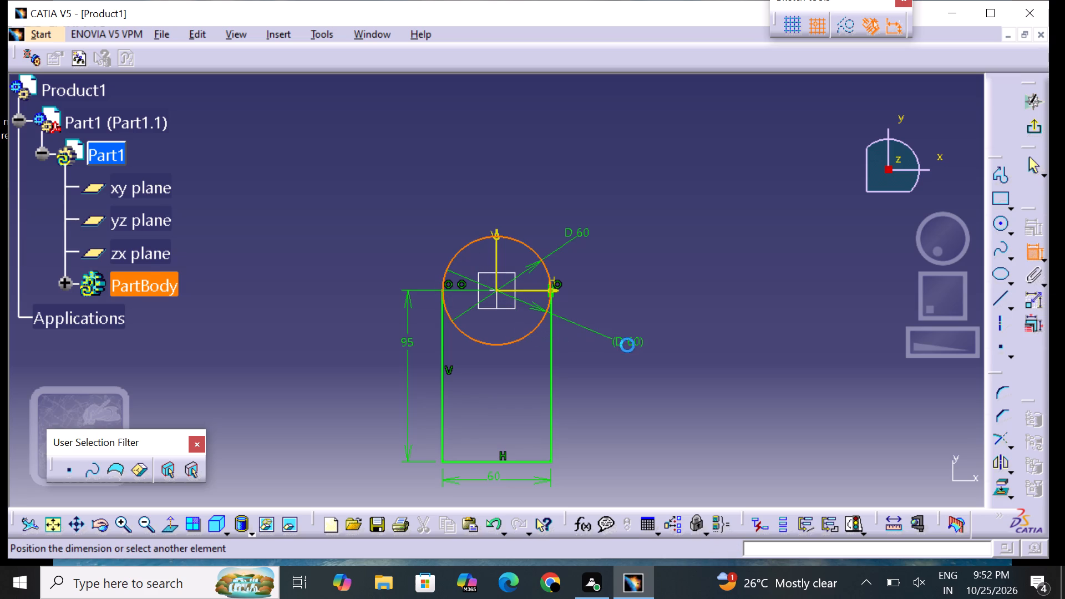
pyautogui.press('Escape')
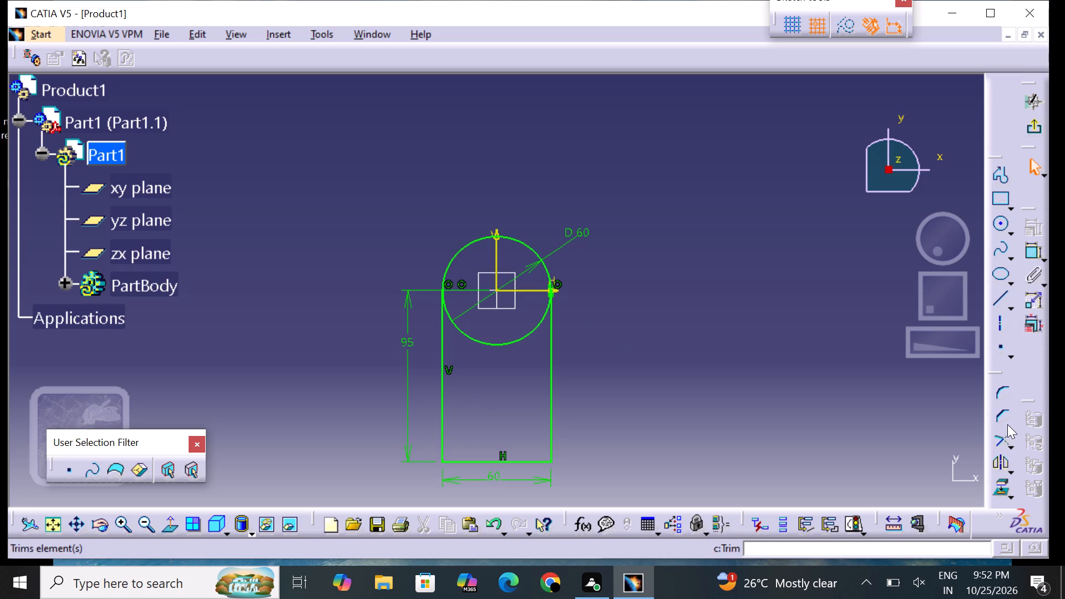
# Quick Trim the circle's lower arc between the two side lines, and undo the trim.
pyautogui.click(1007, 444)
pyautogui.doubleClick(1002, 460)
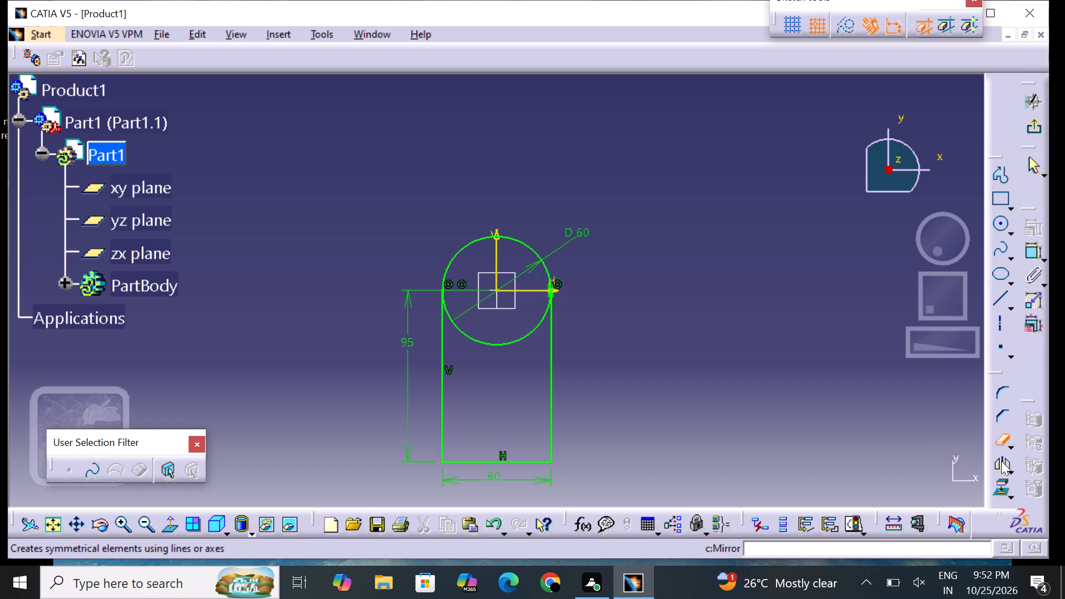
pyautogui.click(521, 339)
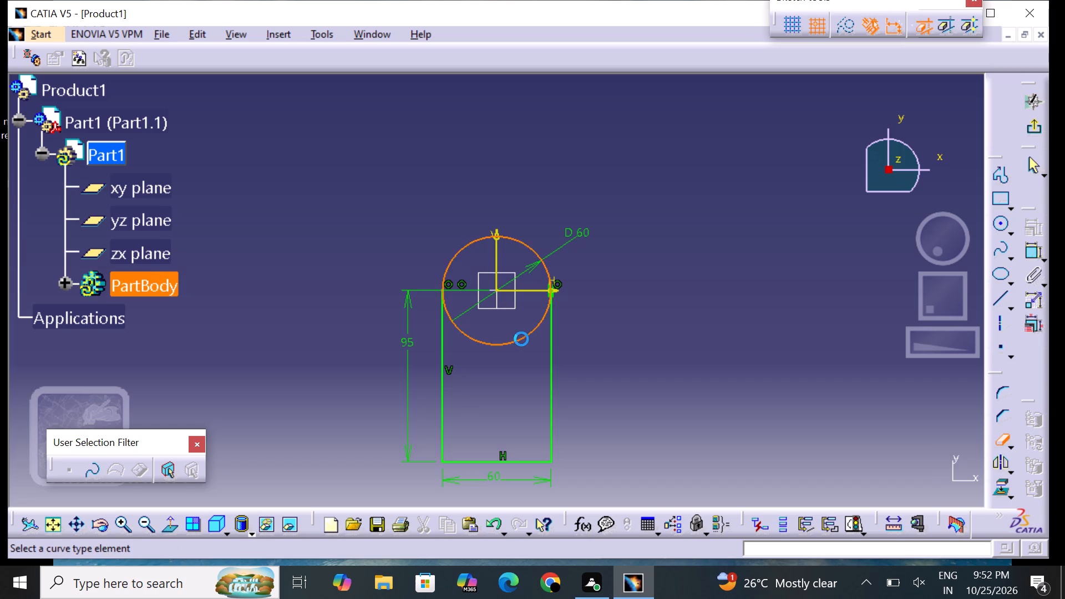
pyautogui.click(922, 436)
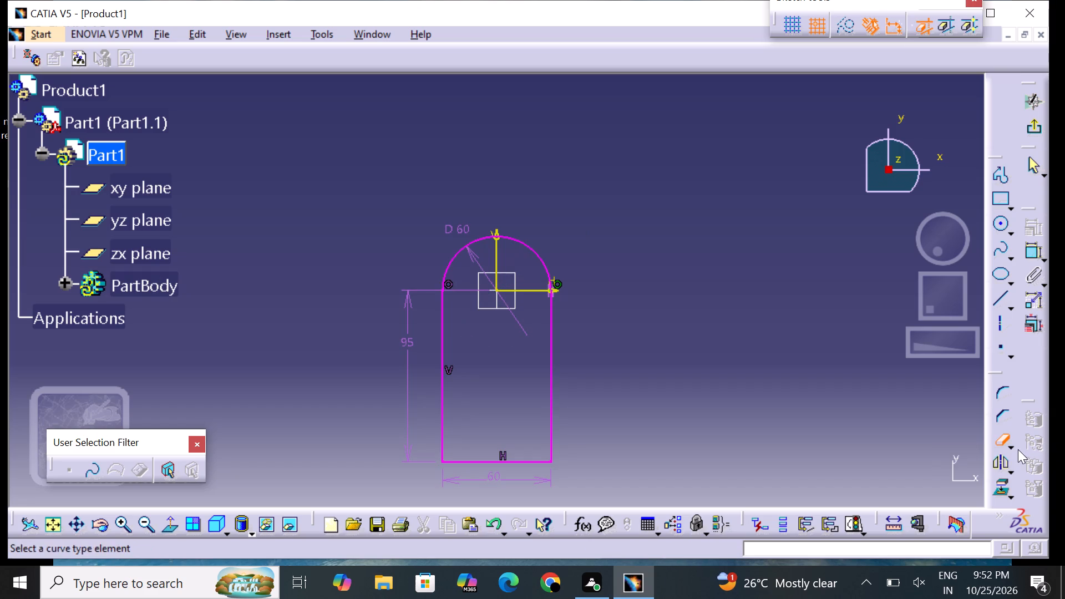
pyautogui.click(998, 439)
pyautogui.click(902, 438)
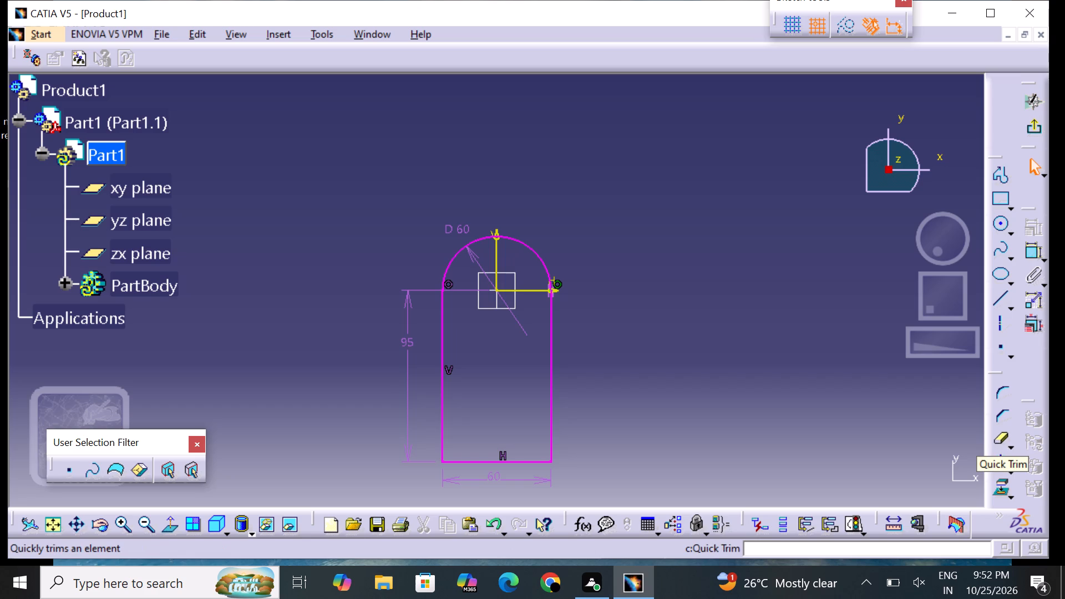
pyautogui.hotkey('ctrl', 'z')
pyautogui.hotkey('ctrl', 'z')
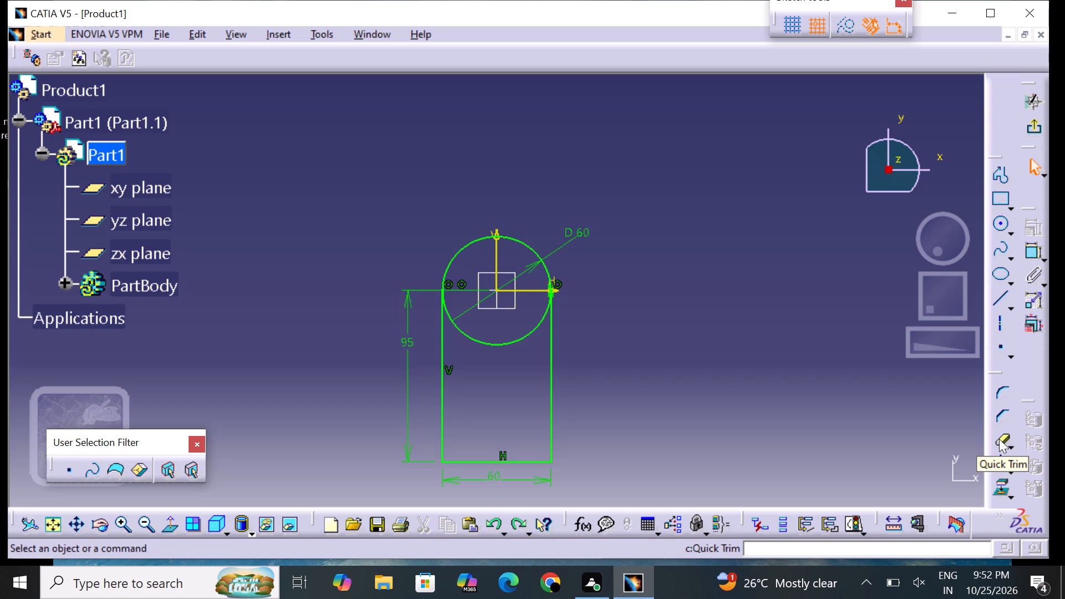
# Delete the 95 mm dimension between the circle's centre and the profile's bottom line.
pyautogui.click(408, 348)
pyautogui.press('Delete')
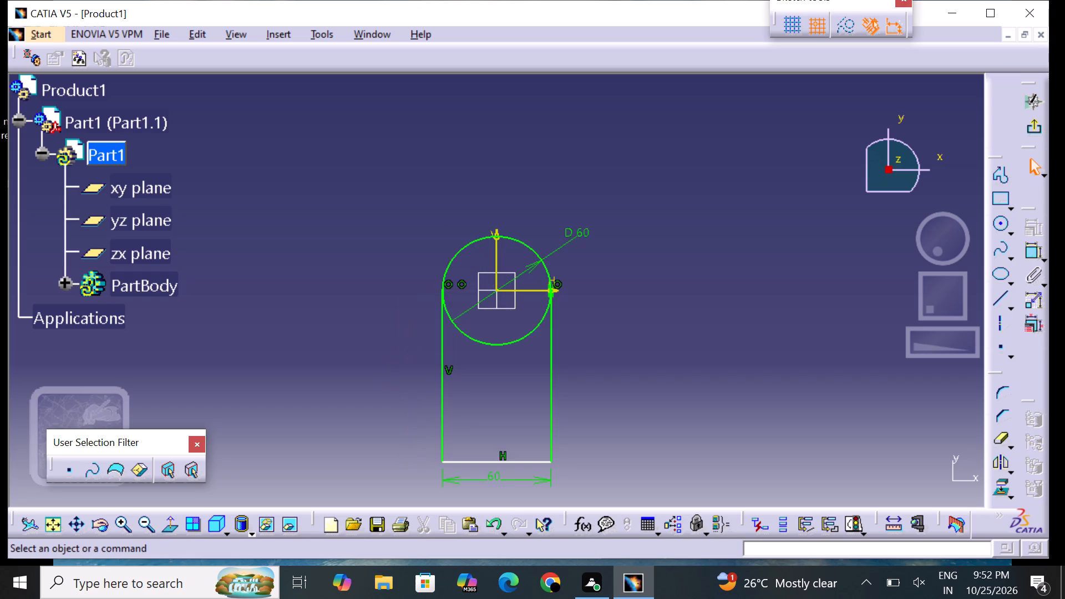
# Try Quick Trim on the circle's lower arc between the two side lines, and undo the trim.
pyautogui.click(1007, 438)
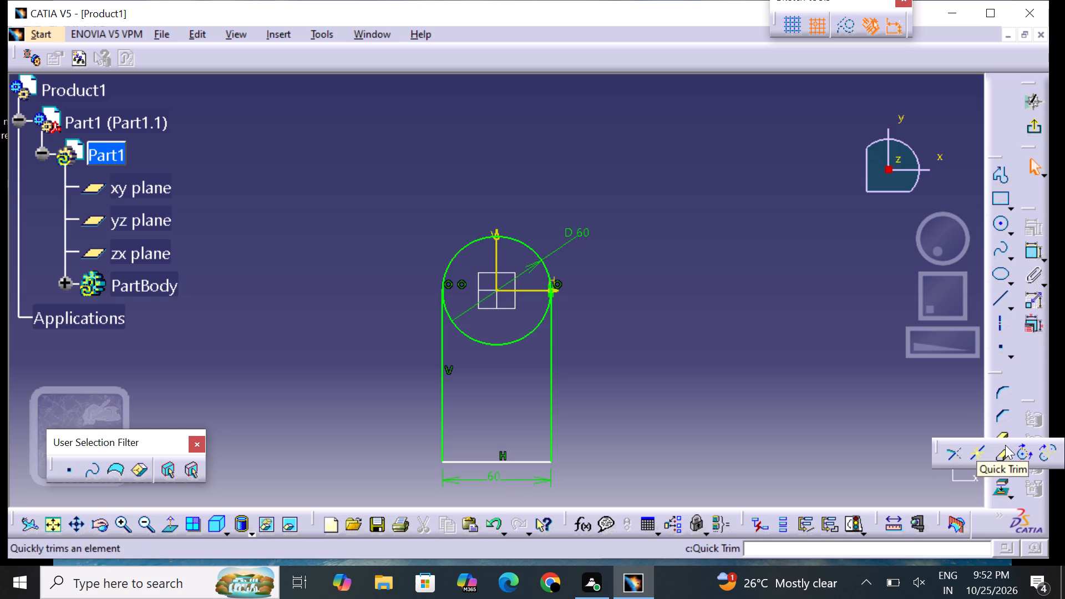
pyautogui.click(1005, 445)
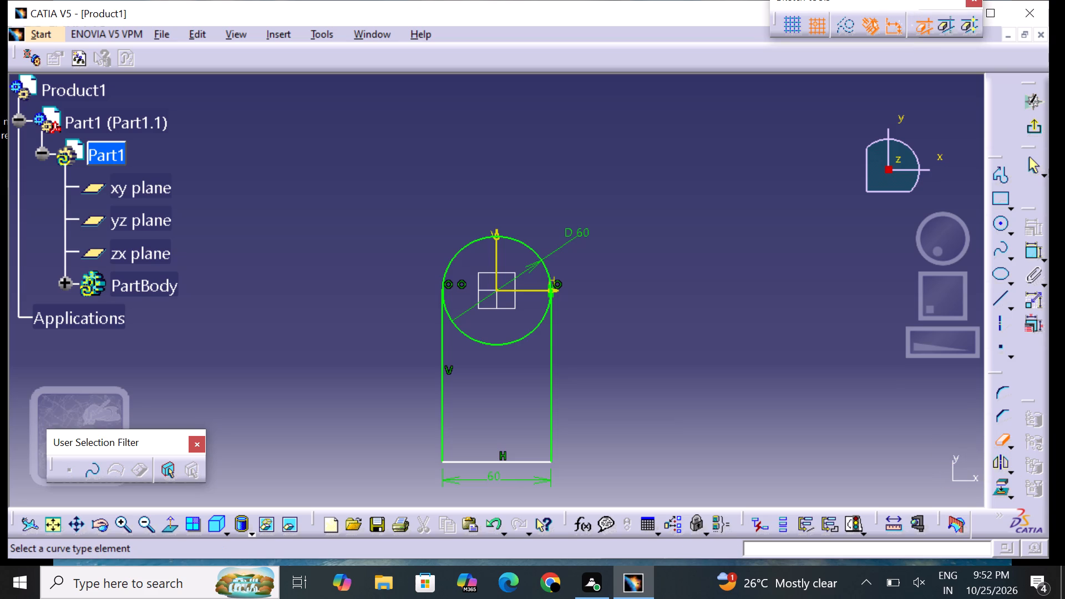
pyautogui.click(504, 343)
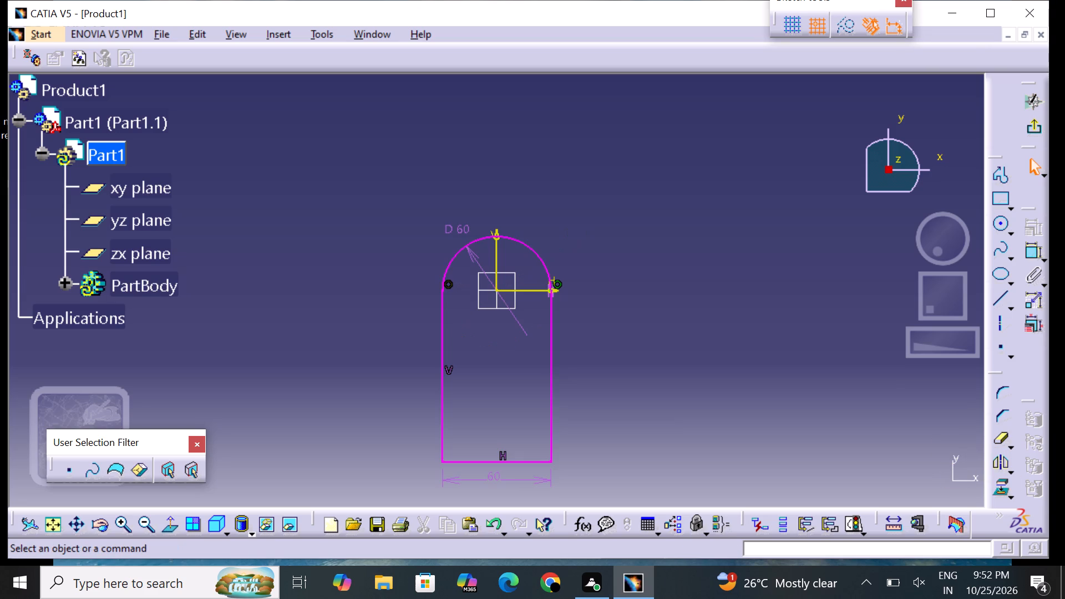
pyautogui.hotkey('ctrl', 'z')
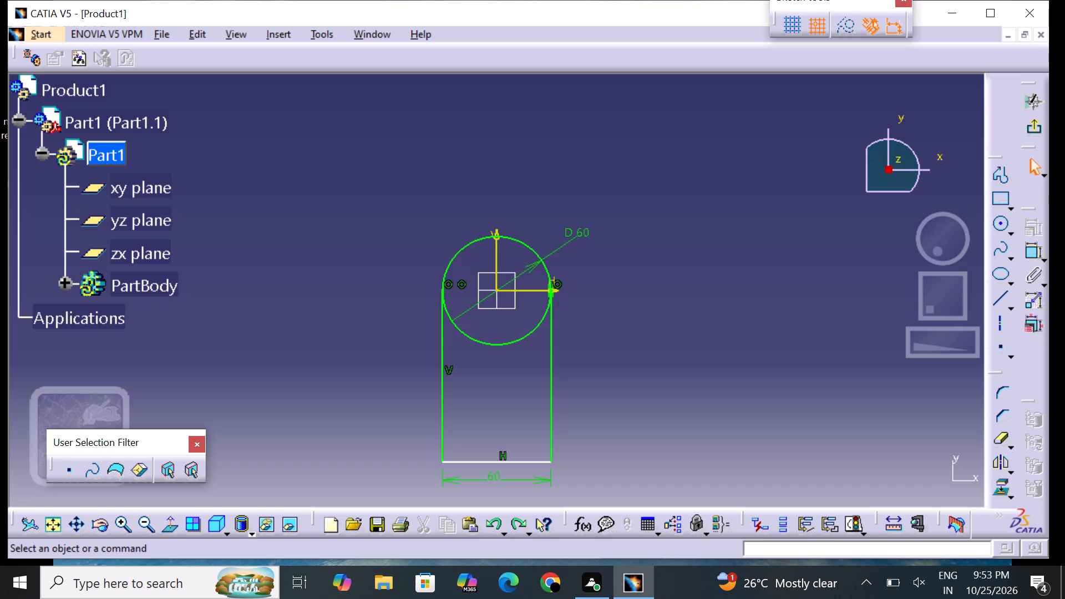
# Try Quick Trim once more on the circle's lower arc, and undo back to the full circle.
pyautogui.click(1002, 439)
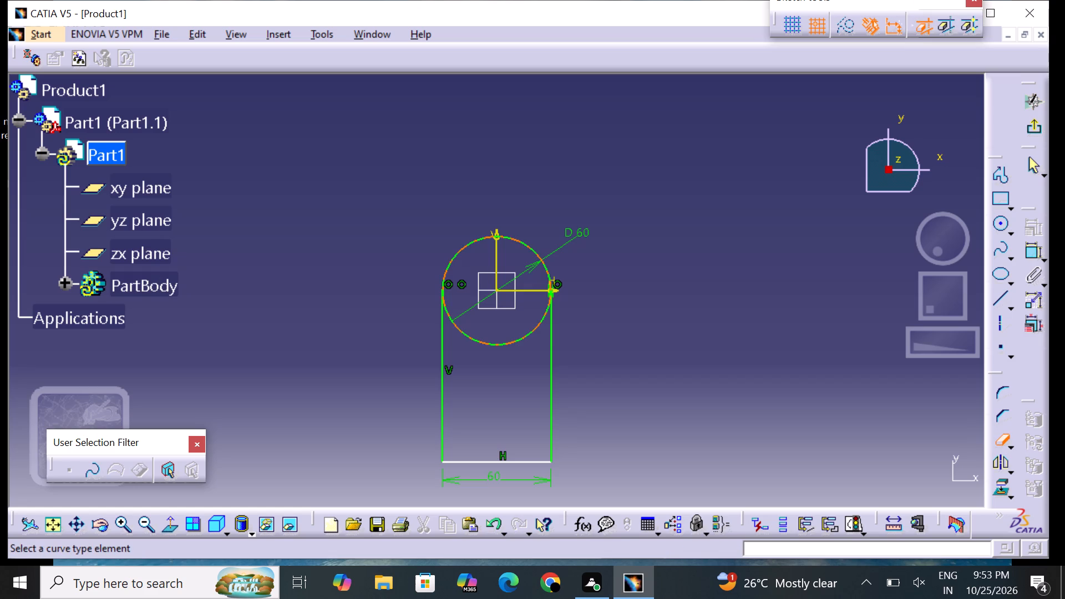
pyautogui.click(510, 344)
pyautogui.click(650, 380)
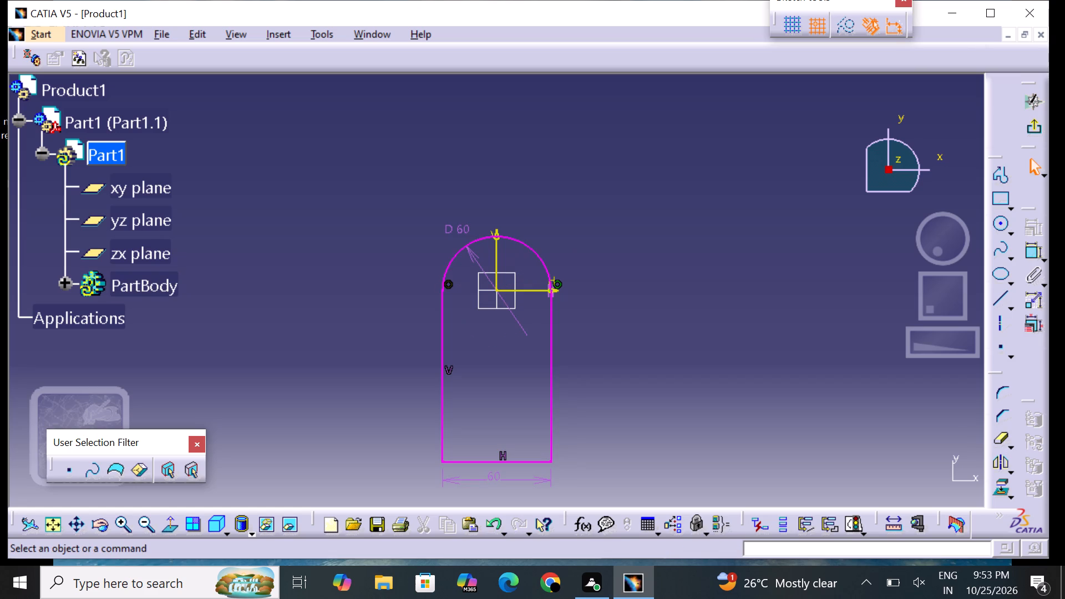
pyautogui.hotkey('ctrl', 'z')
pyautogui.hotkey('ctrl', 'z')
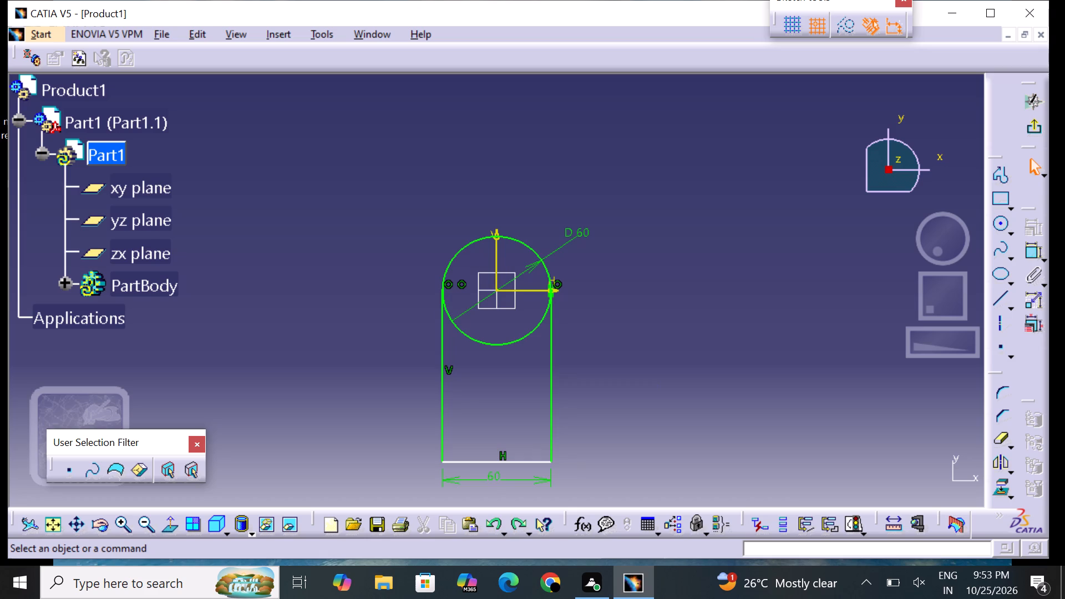
# Delete the entire sketch geometry: the circle, the U-shaped profile and all their constraints.
pyautogui.moveTo(328, 159); pyautogui.dragTo(603, 501)
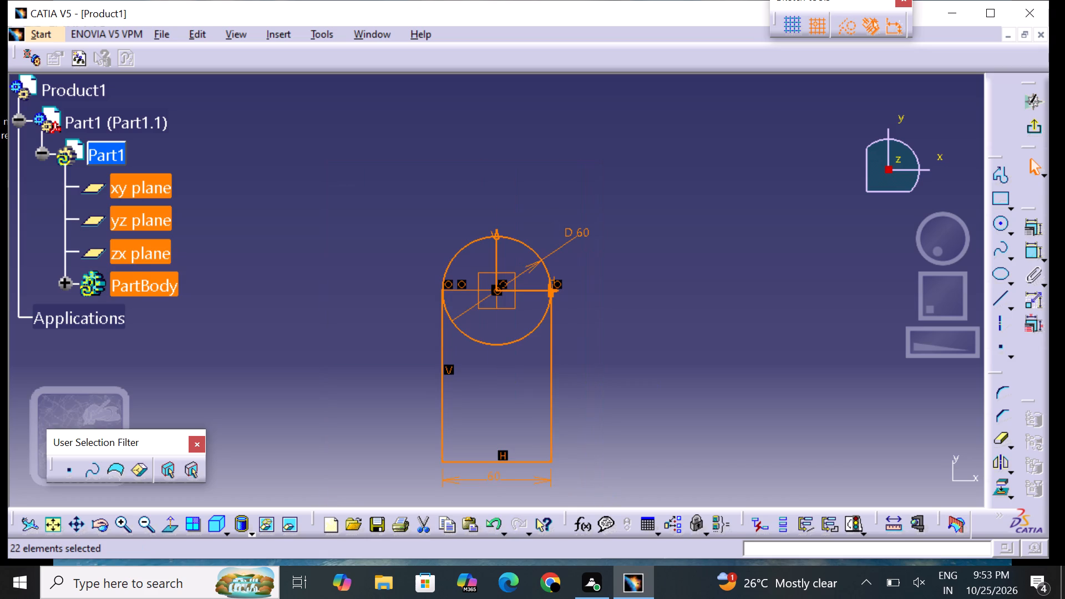
pyautogui.press('Delete')
# Sketch a circle about 57 mm in diameter centred on the sketch origin.
pyautogui.click(1002, 230)
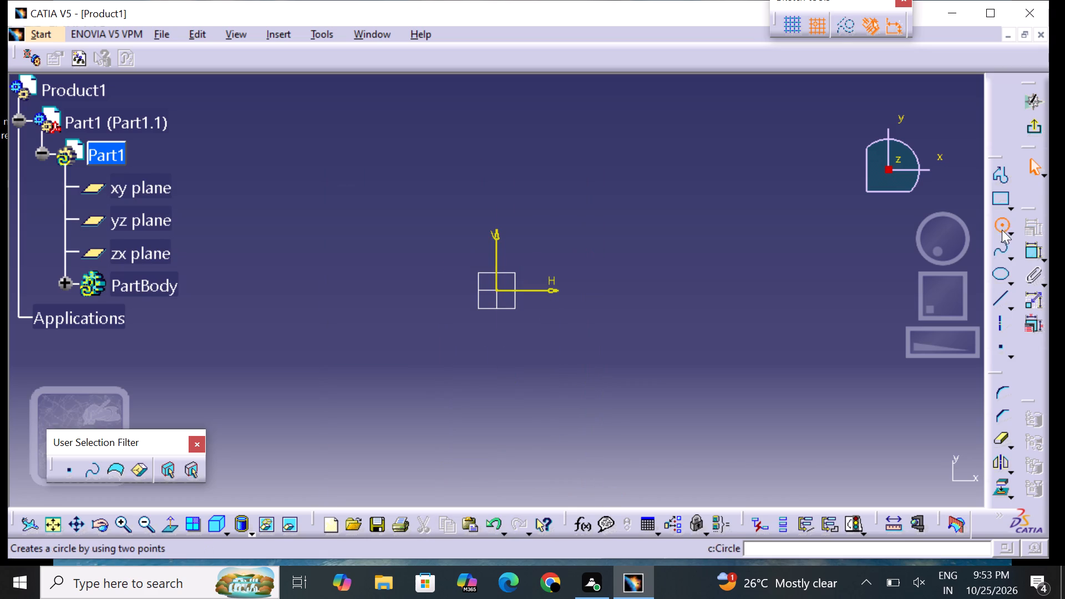
pyautogui.click(501, 288)
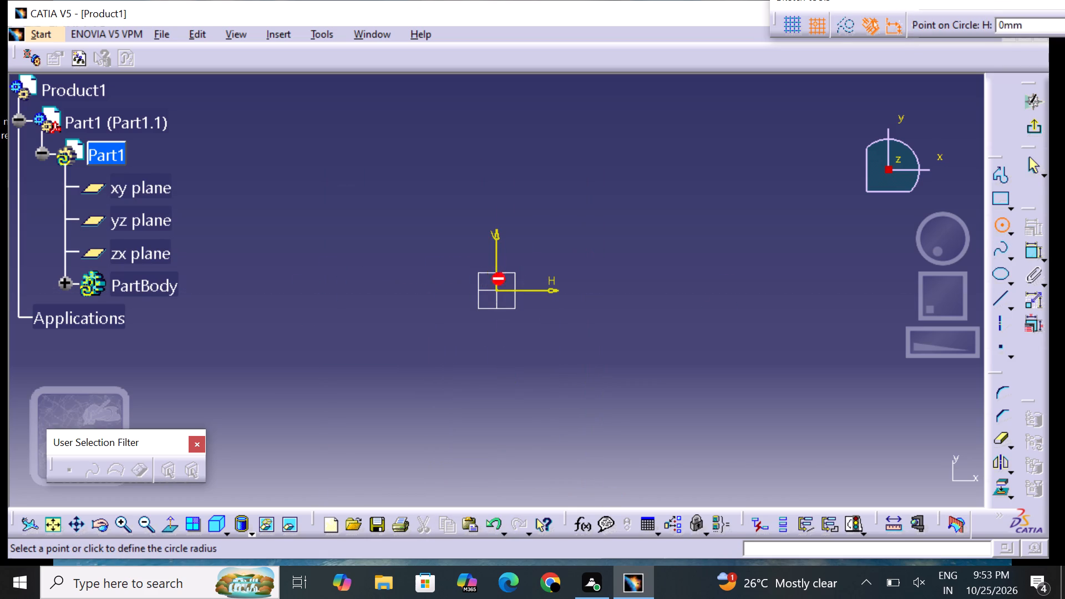
pyautogui.click(530, 255)
pyautogui.click(763, 308)
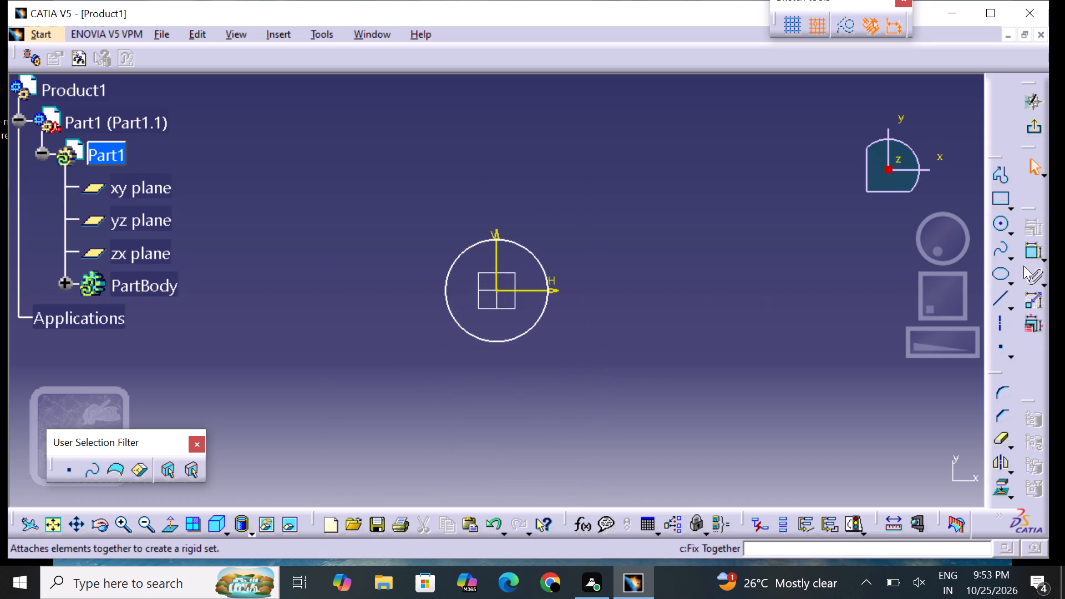
# Add a diameter constraint to the circle and set it to 60 mm.
pyautogui.click(1039, 249)
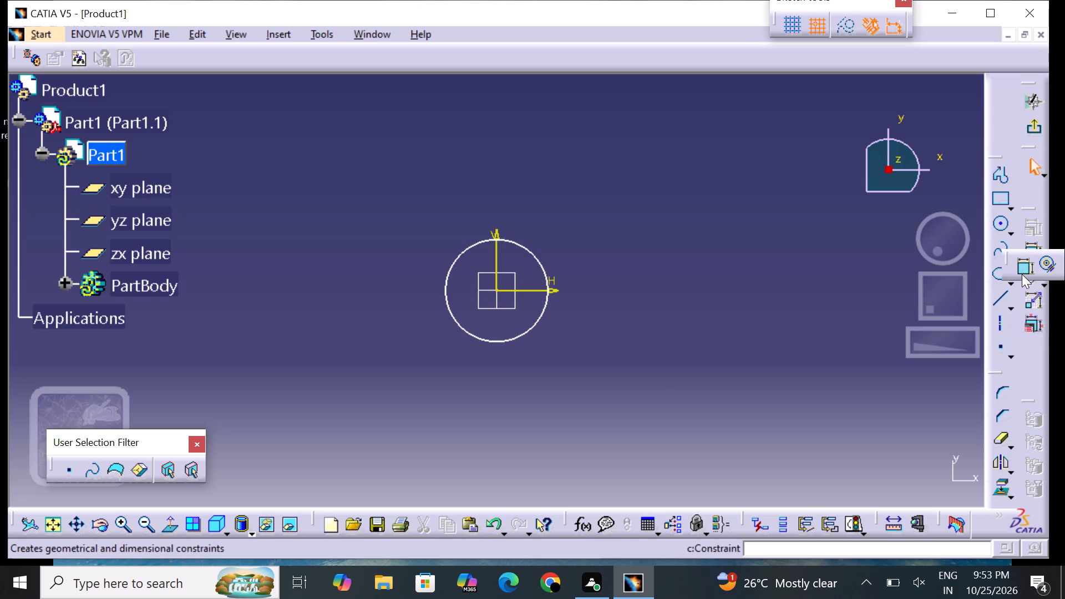
pyautogui.click(1022, 274)
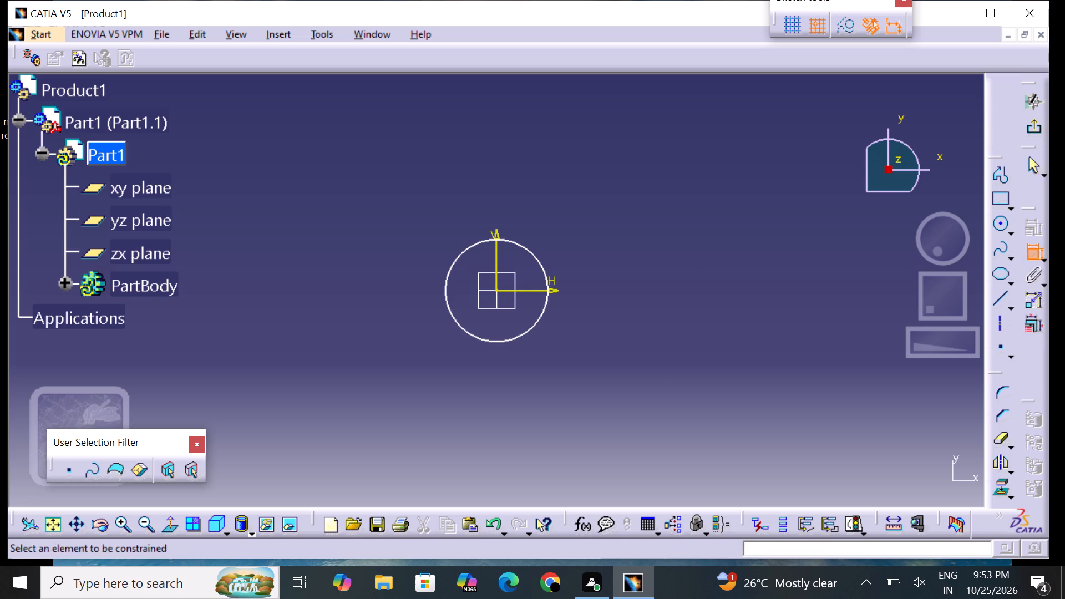
pyautogui.click(535, 257)
pyautogui.click(542, 219)
pyautogui.doubleClick(546, 215)
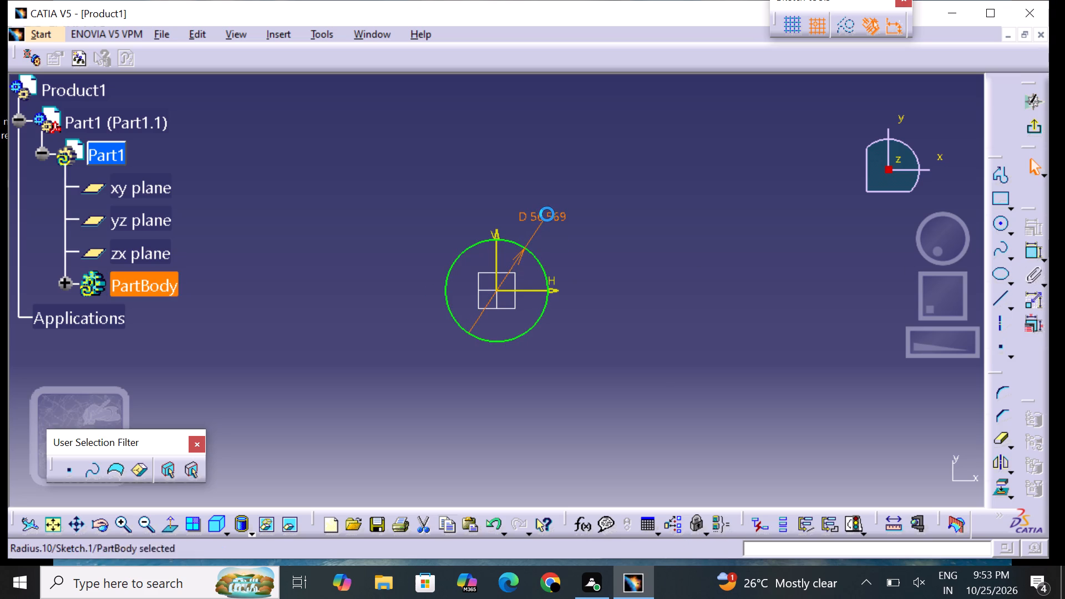
pyautogui.press('BackSpace')
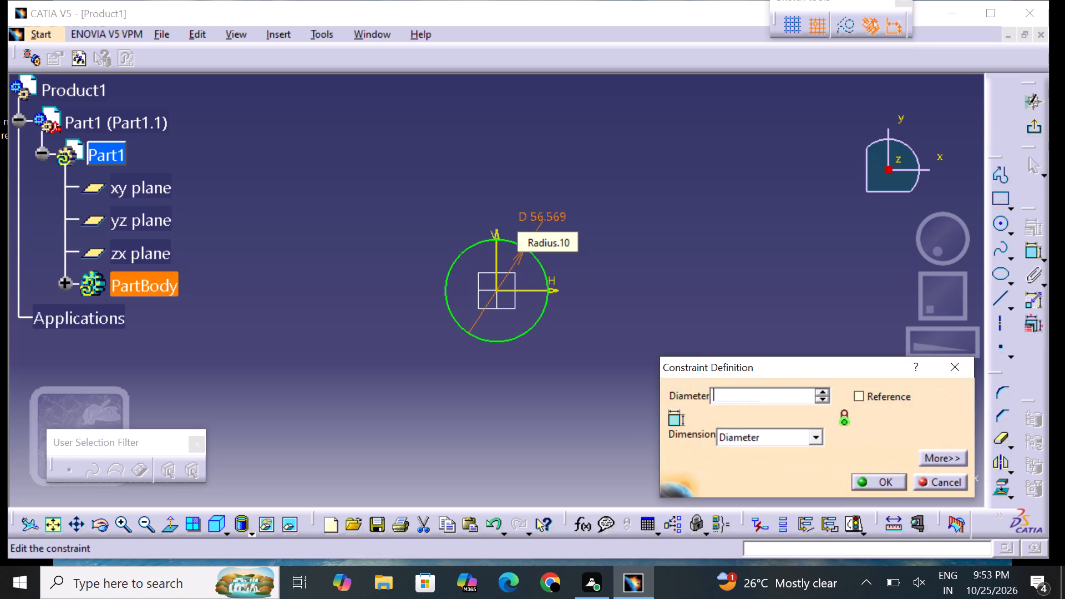
pyautogui.press('7')
pyautogui.press('BackSpace')
pyautogui.write('60')
pyautogui.press('Return')
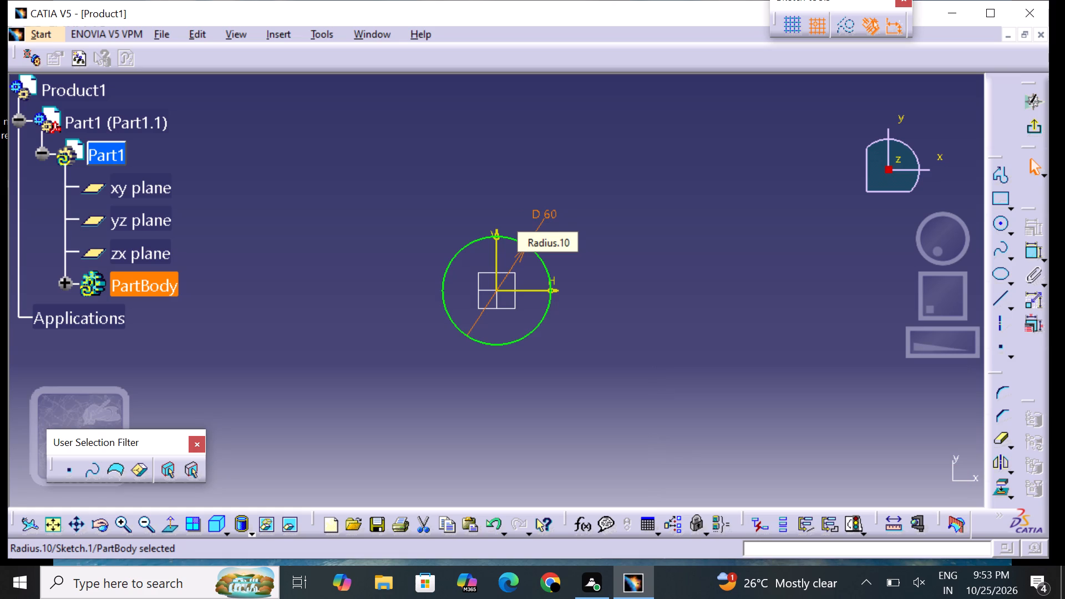
pyautogui.click(595, 234)
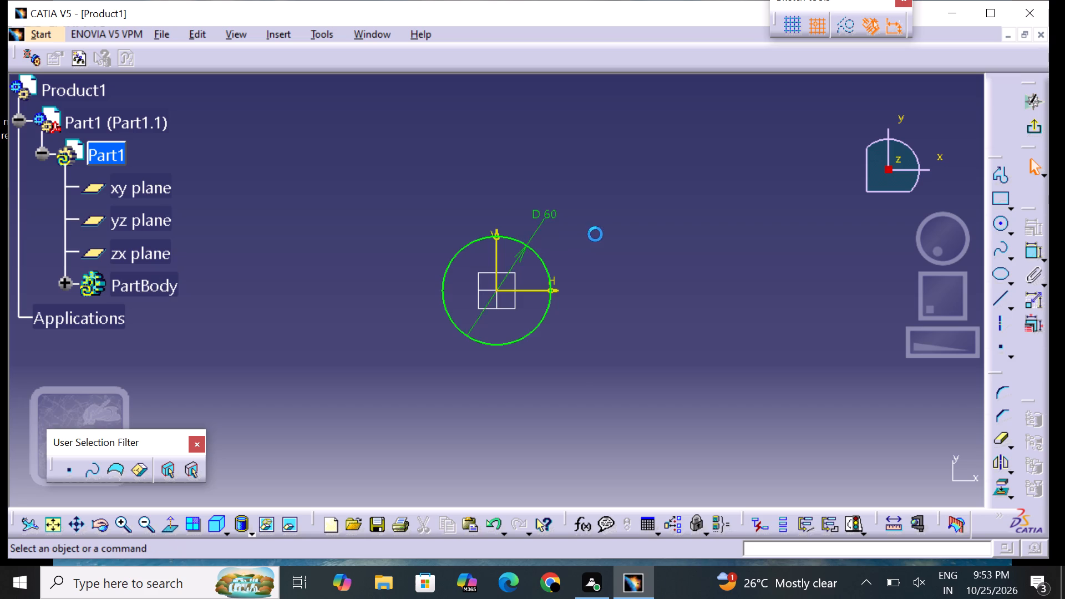
# Draw an open U-shaped profile from the circle's left quadrant about 70 mm down, 60 mm across and back up to its right quadrant.
pyautogui.click(1000, 172)
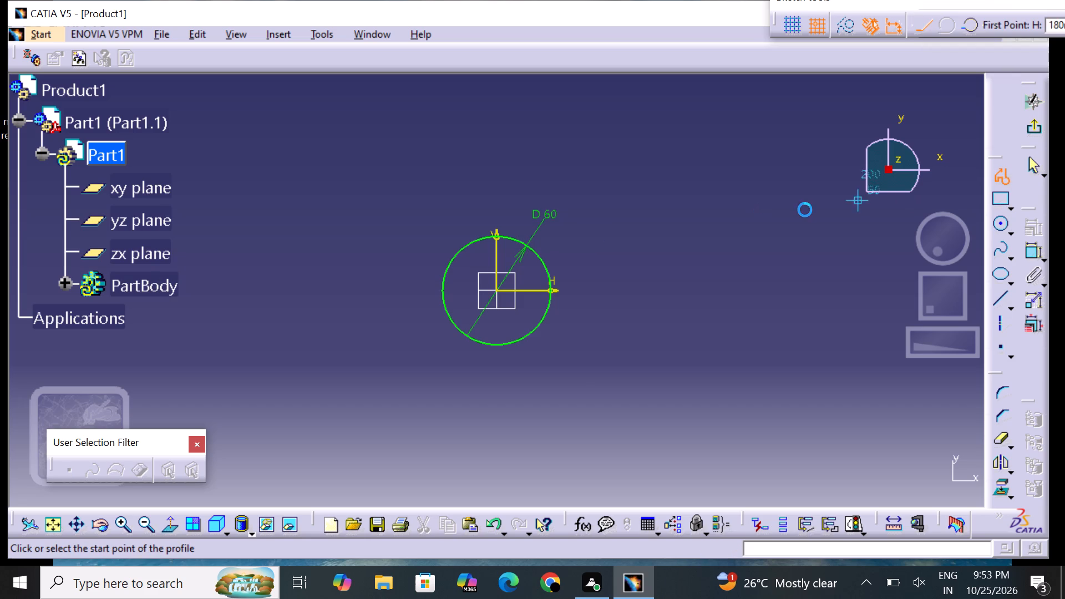
pyautogui.click(438, 290)
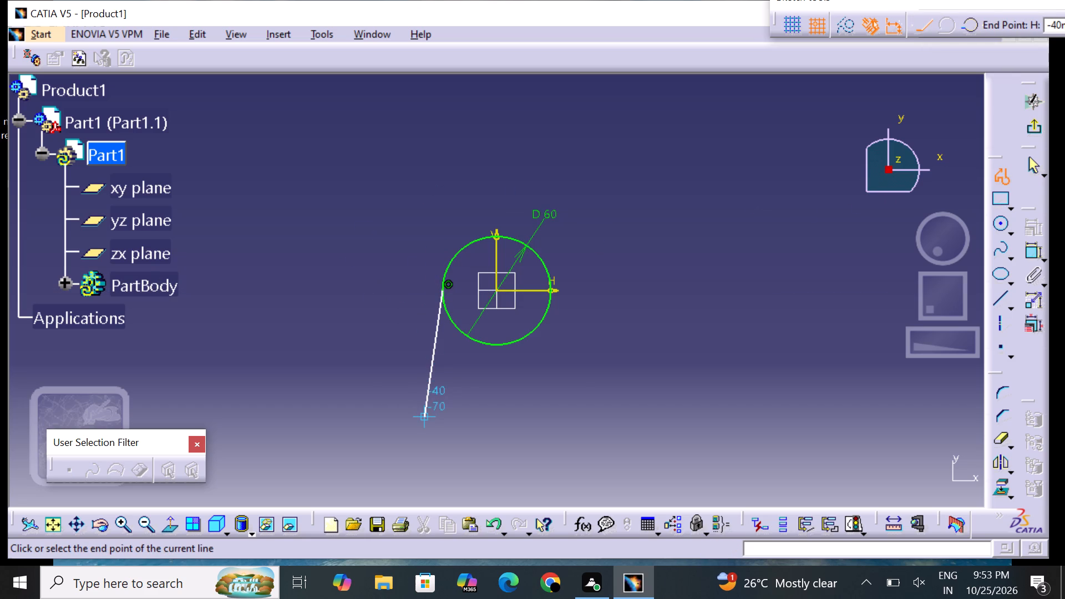
pyautogui.click(438, 419)
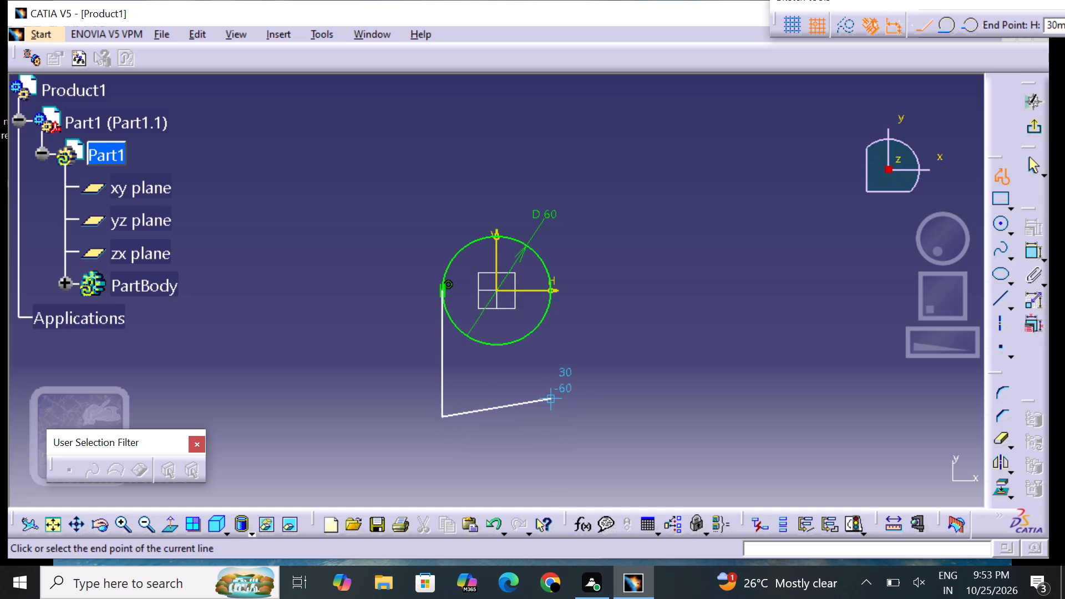
pyautogui.click(552, 415)
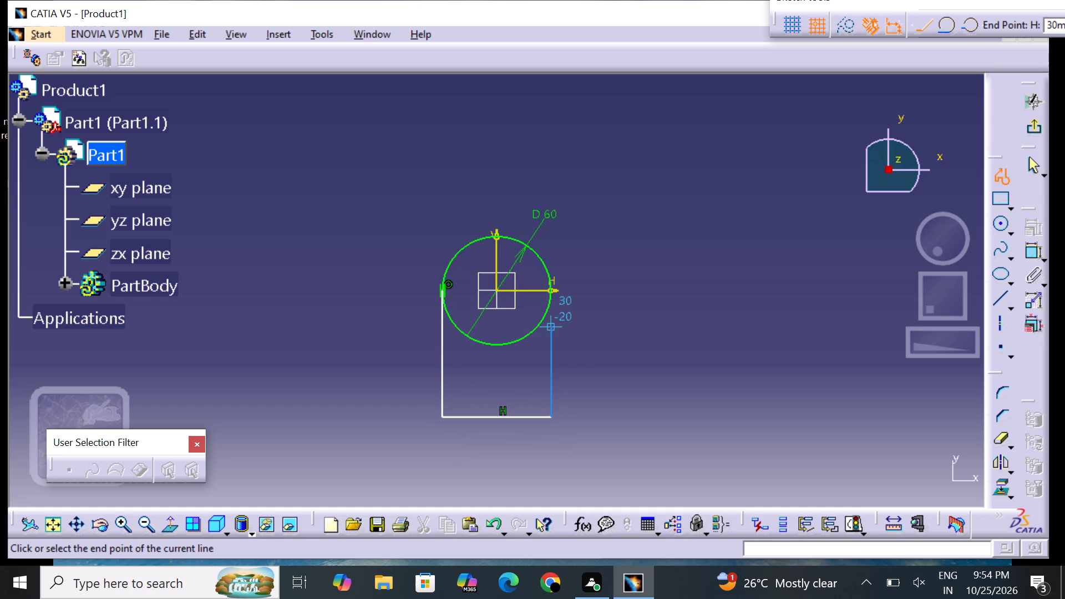
pyautogui.click(554, 290)
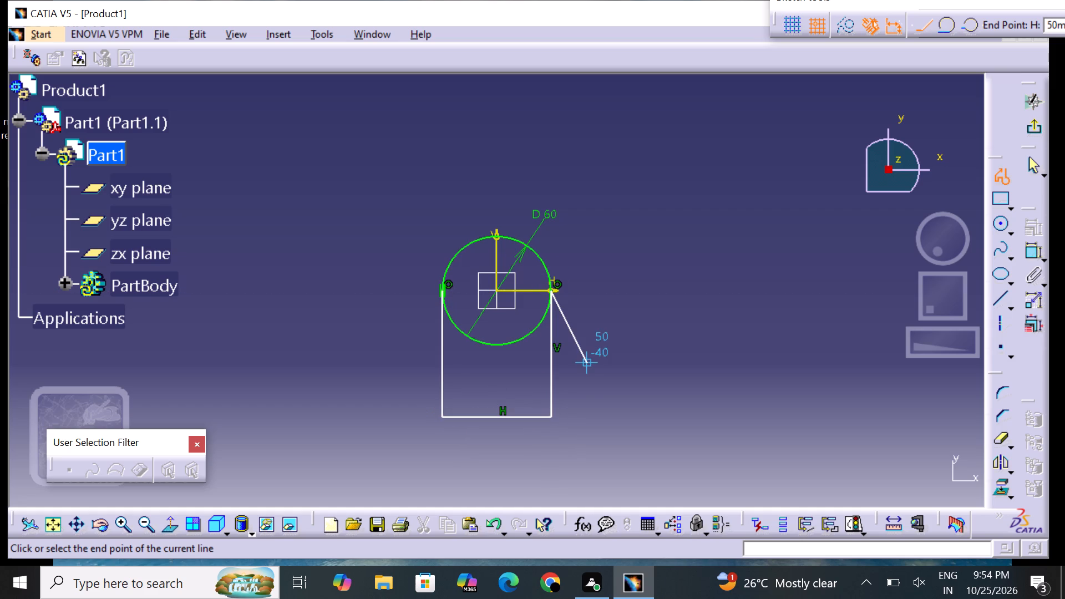
pyautogui.press('Escape')
pyautogui.press('Escape')
pyautogui.press('Escape')
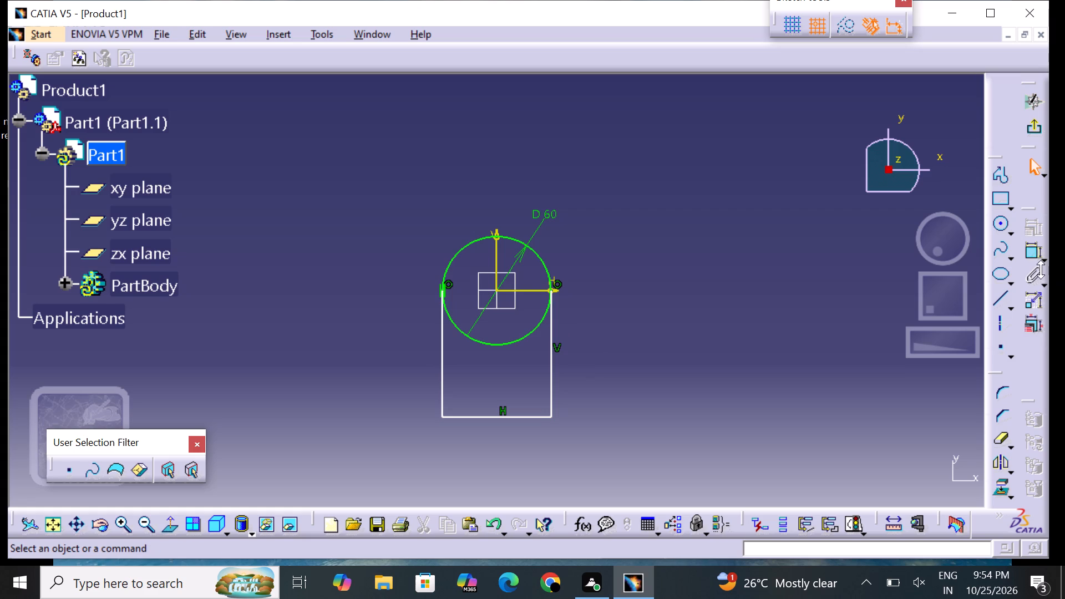
# Quick Trim the circle's lower arc between the two side lines.
pyautogui.click(997, 436)
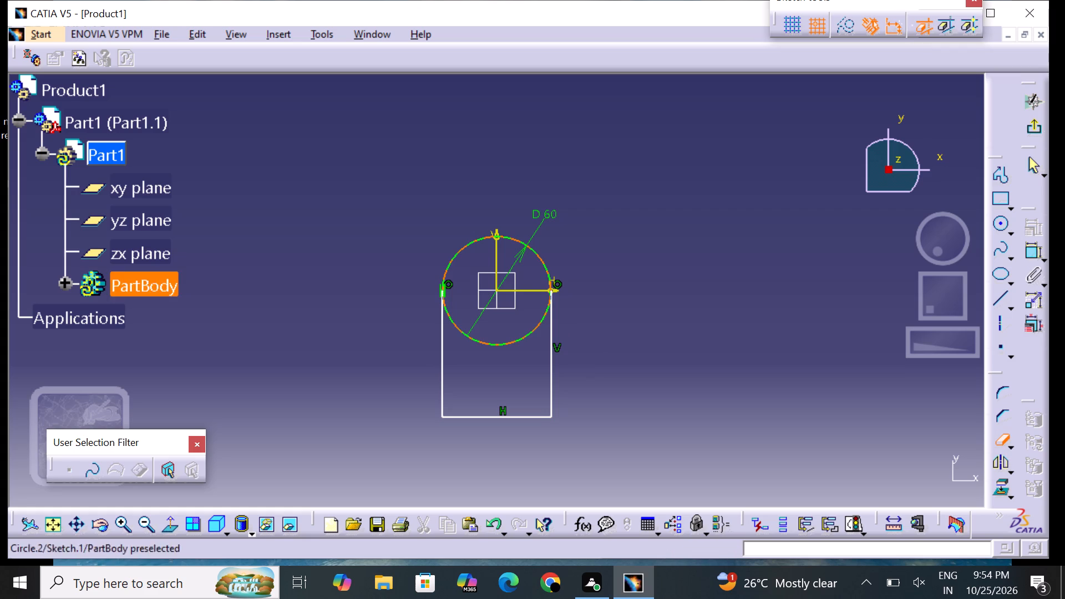
pyautogui.moveTo(505, 338); pyautogui.dragTo(510, 343)
pyautogui.click(515, 342)
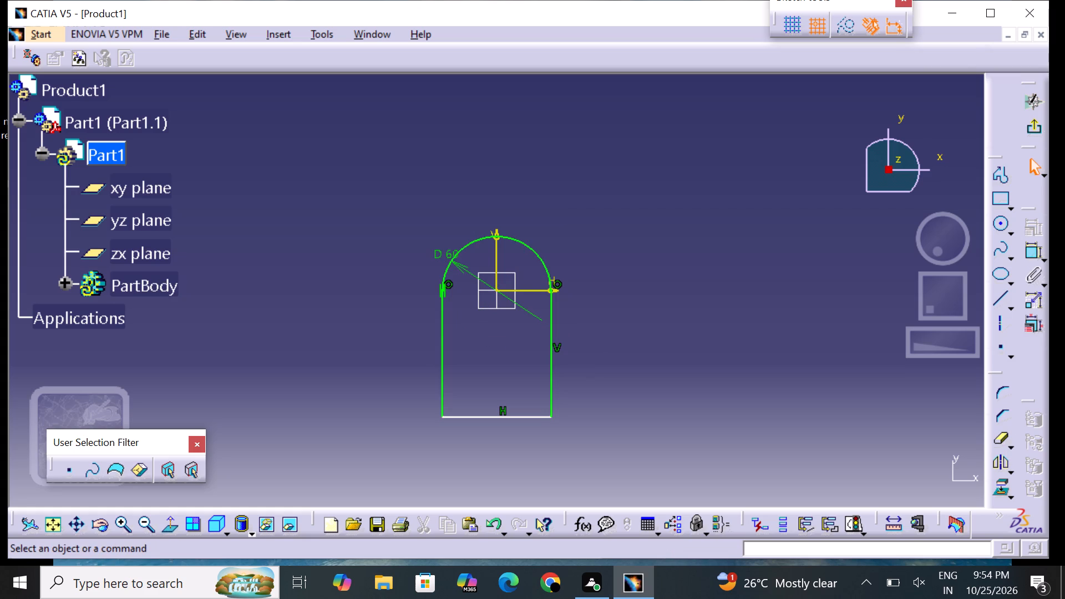
pyautogui.click(728, 381)
# Dimension the vertical distance between the left side line's upper and lower endpoints and set it to 95 mm.
pyautogui.click(1032, 248)
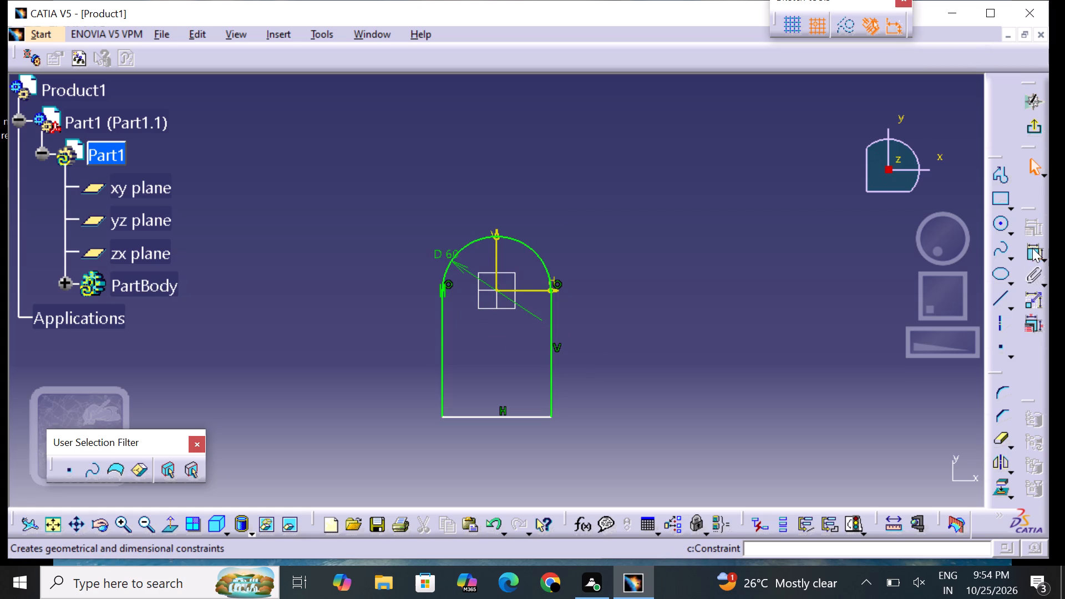
pyautogui.click(441, 291)
pyautogui.click(442, 415)
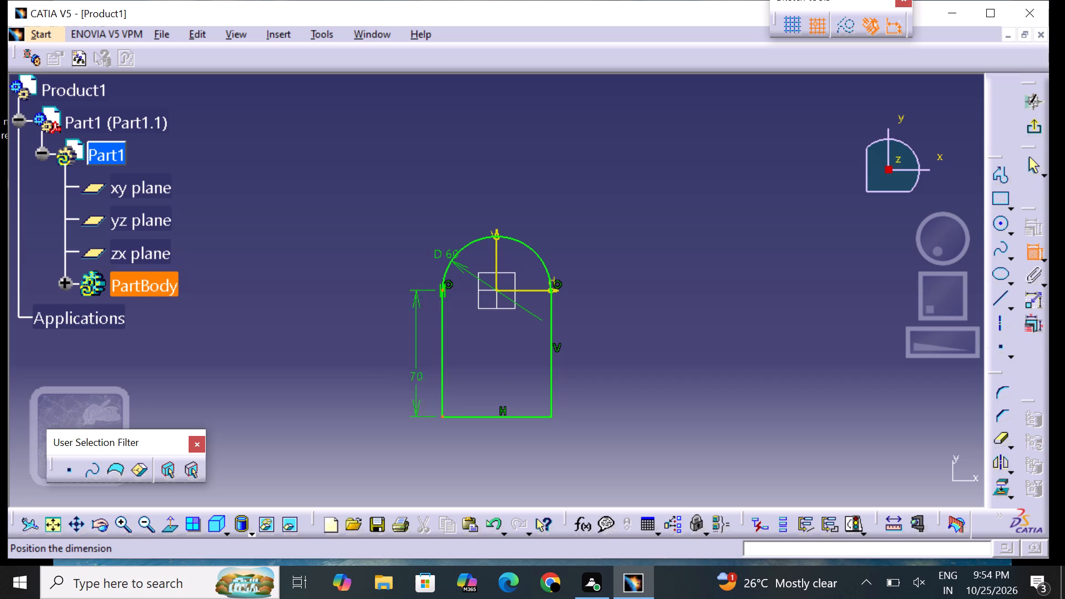
pyautogui.click(381, 349)
pyautogui.doubleClick(381, 347)
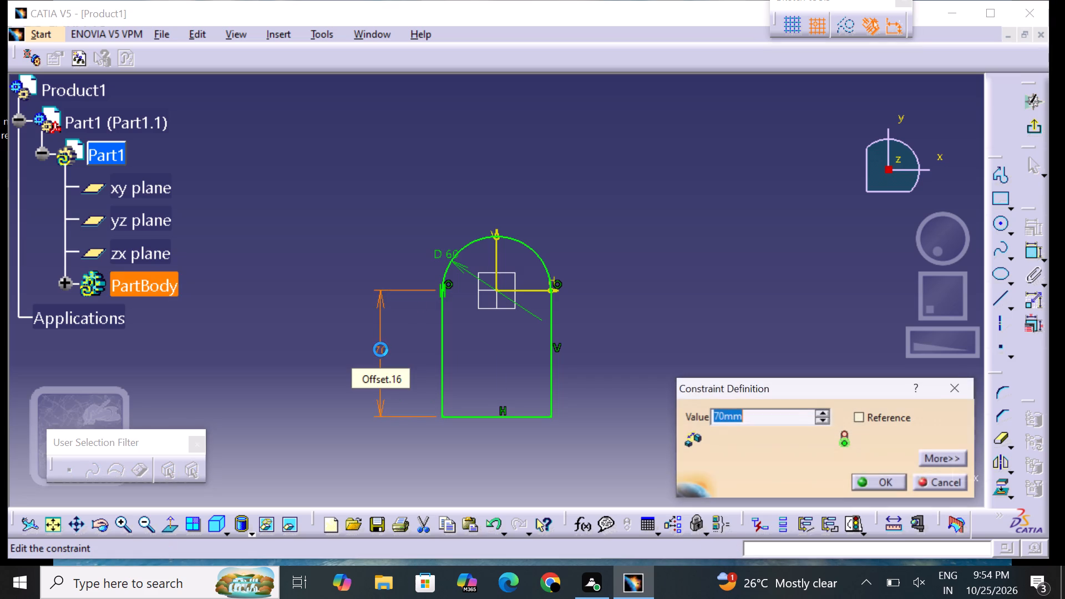
pyautogui.press('BackSpace')
pyautogui.write('95')
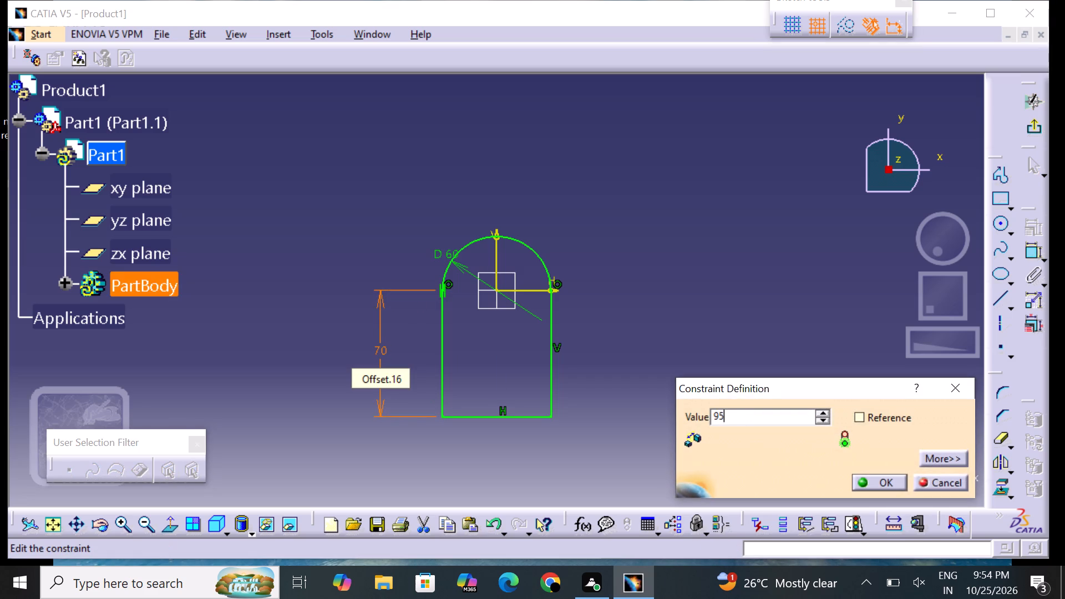
pyautogui.press('Return')
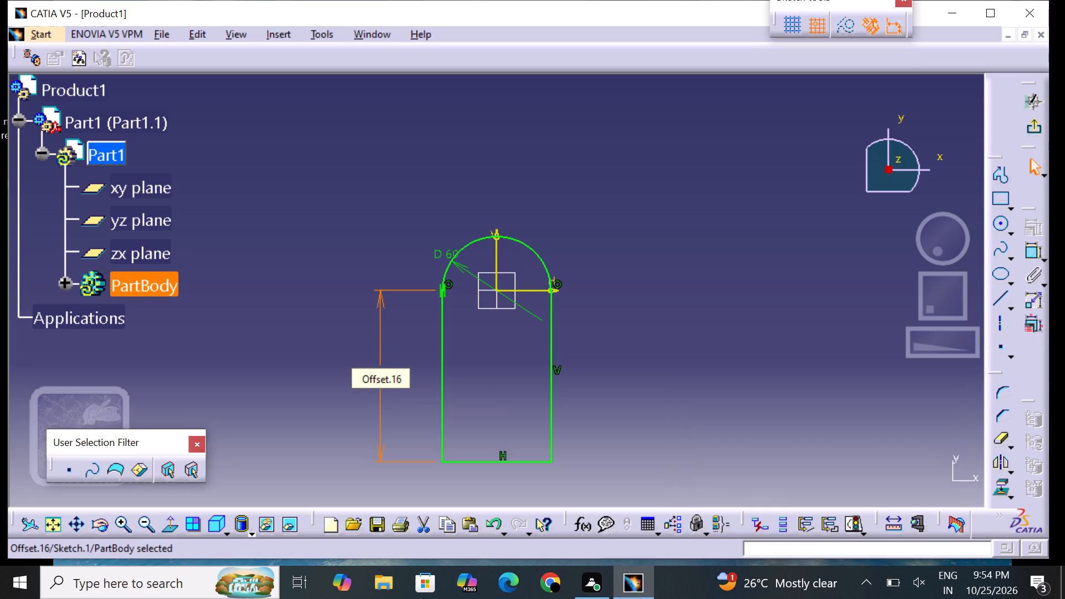
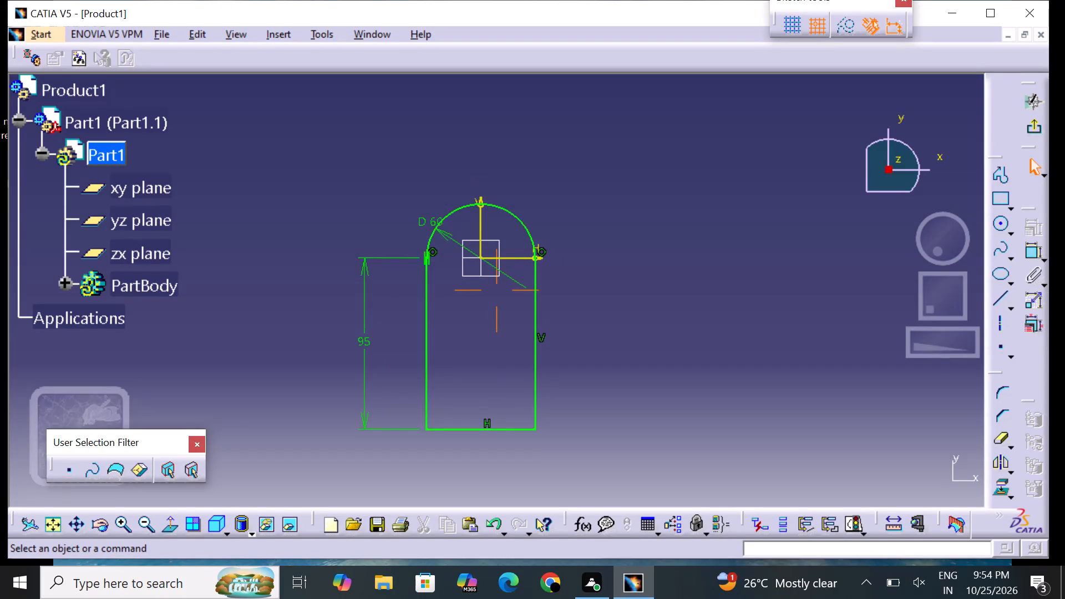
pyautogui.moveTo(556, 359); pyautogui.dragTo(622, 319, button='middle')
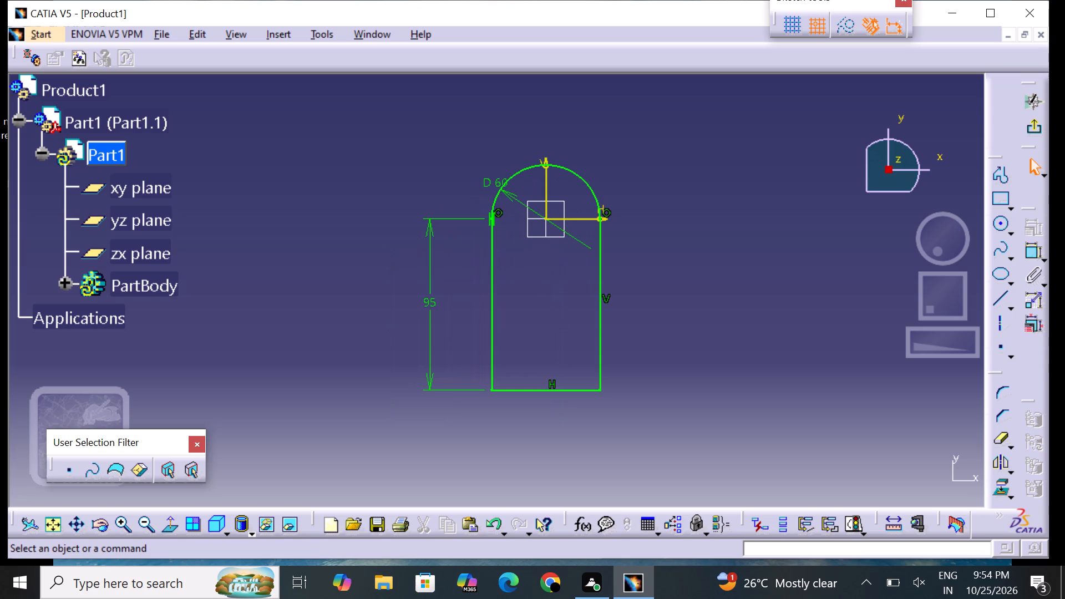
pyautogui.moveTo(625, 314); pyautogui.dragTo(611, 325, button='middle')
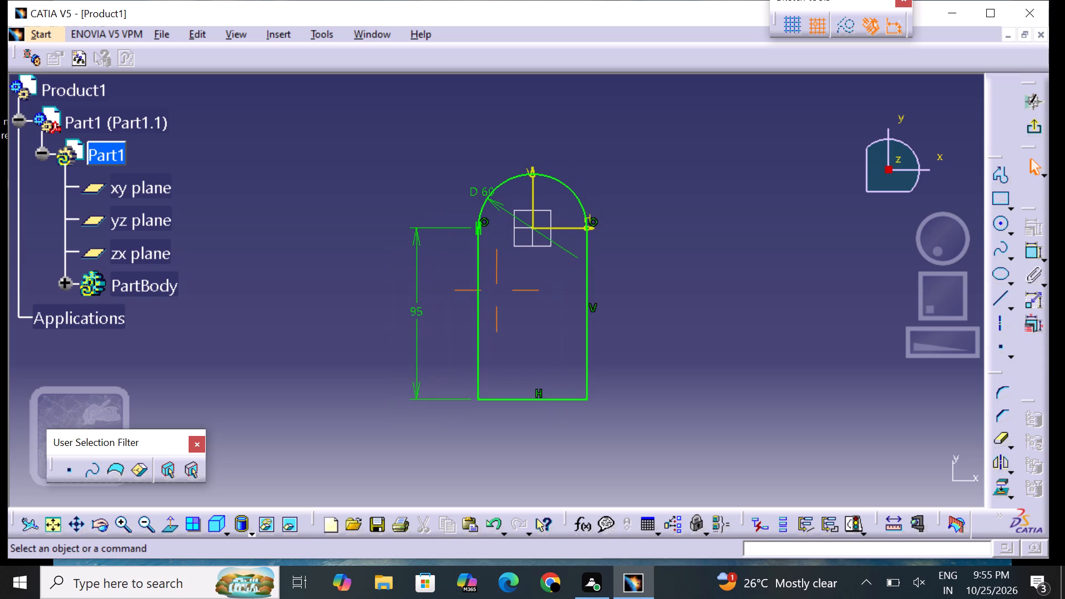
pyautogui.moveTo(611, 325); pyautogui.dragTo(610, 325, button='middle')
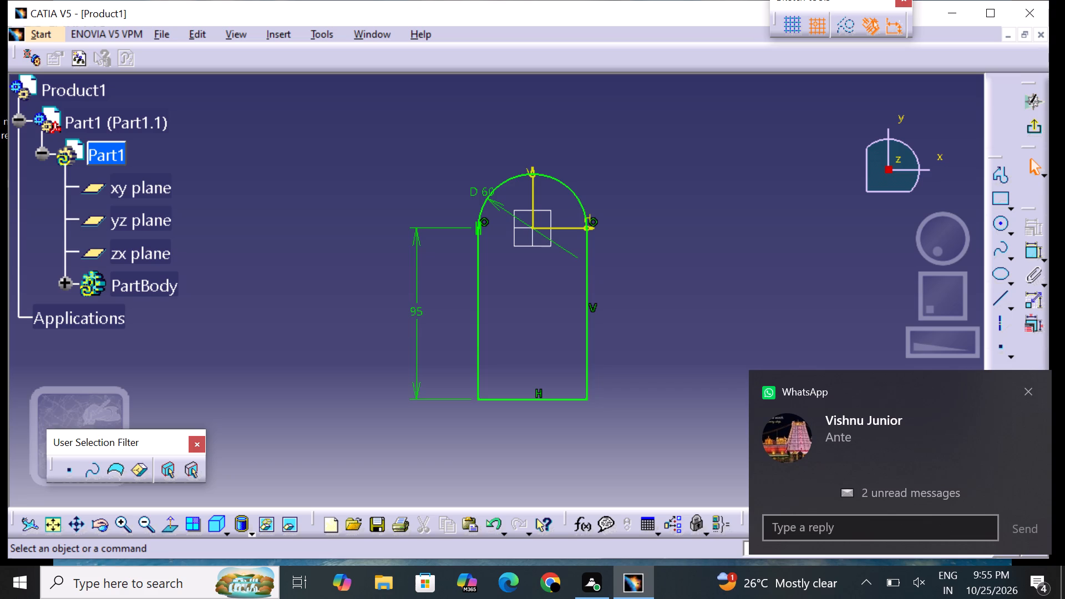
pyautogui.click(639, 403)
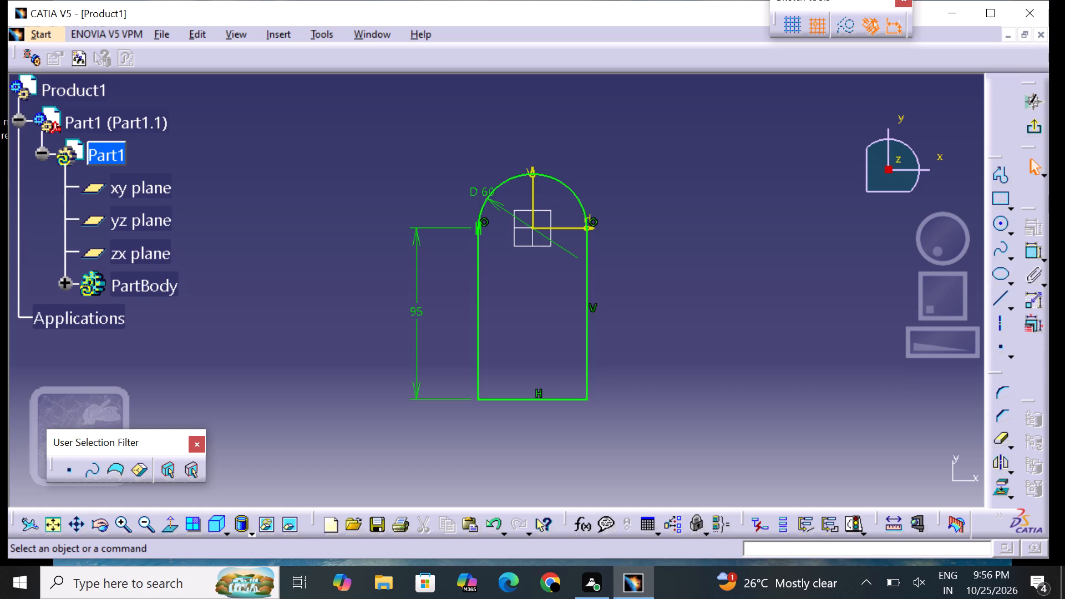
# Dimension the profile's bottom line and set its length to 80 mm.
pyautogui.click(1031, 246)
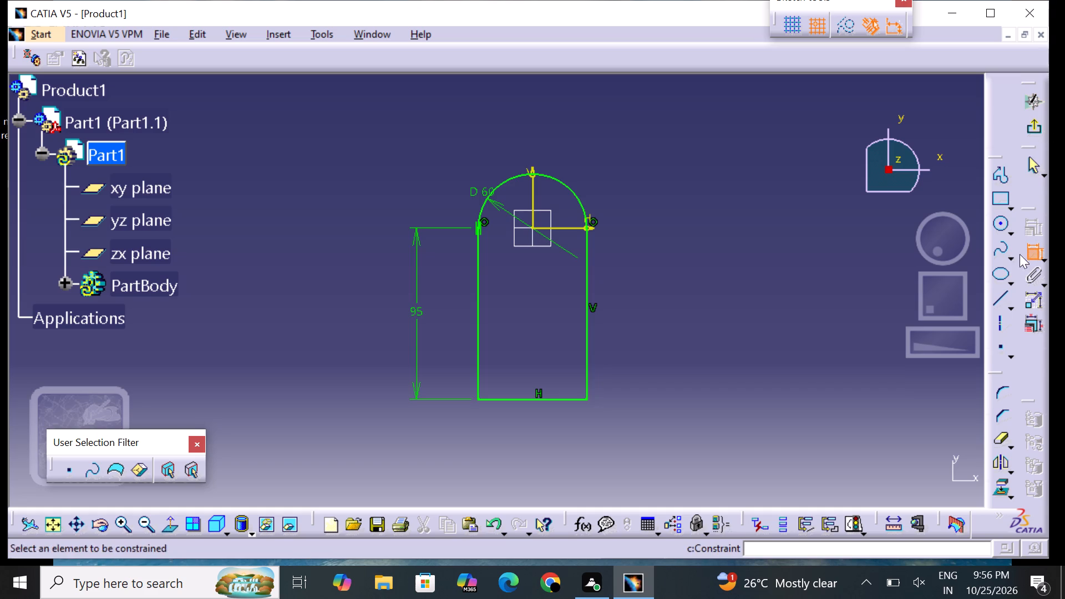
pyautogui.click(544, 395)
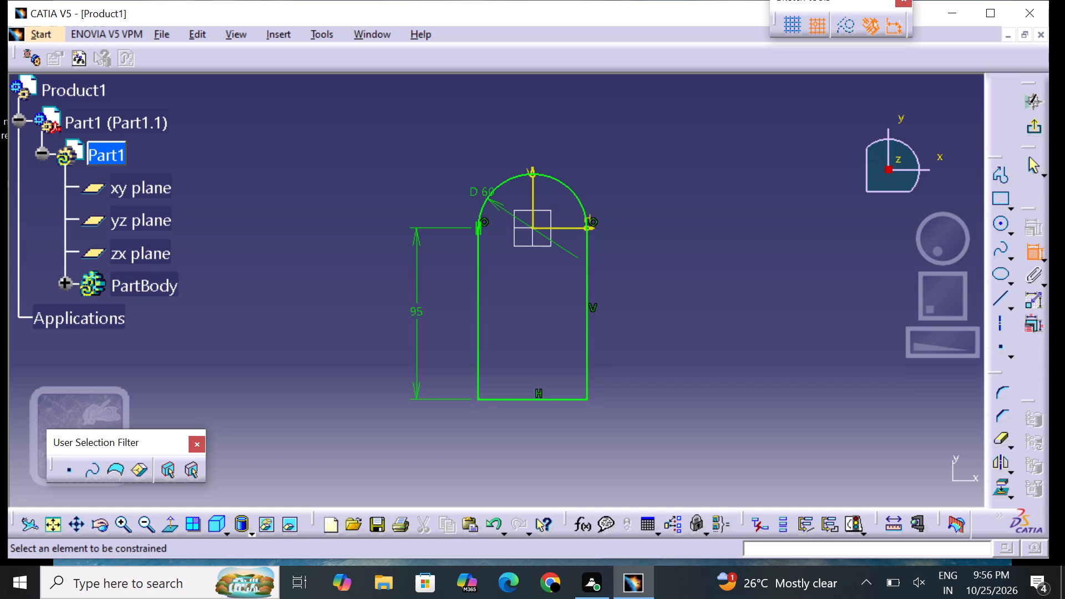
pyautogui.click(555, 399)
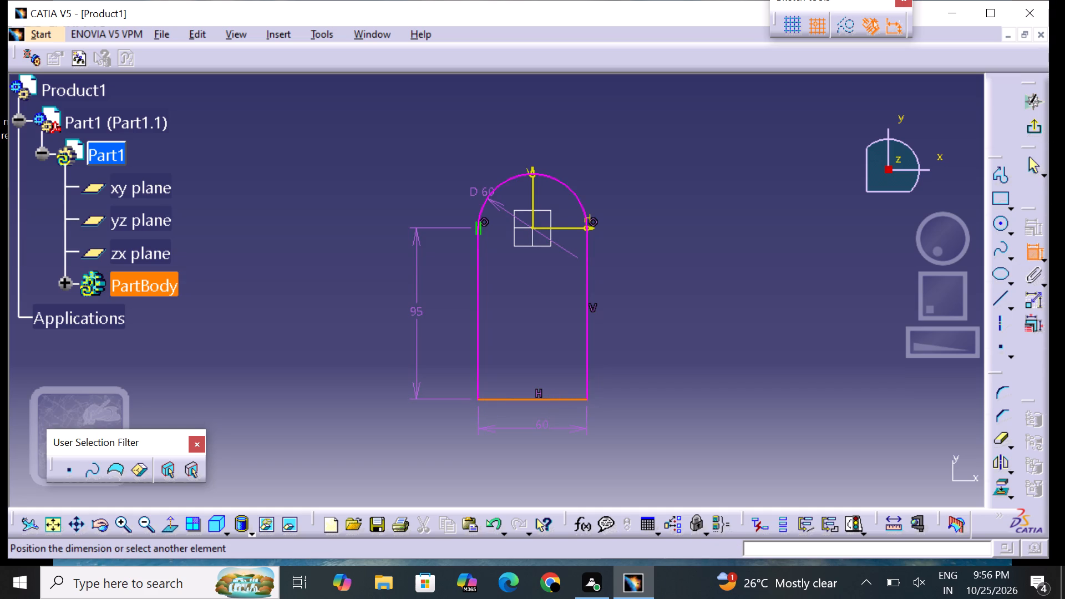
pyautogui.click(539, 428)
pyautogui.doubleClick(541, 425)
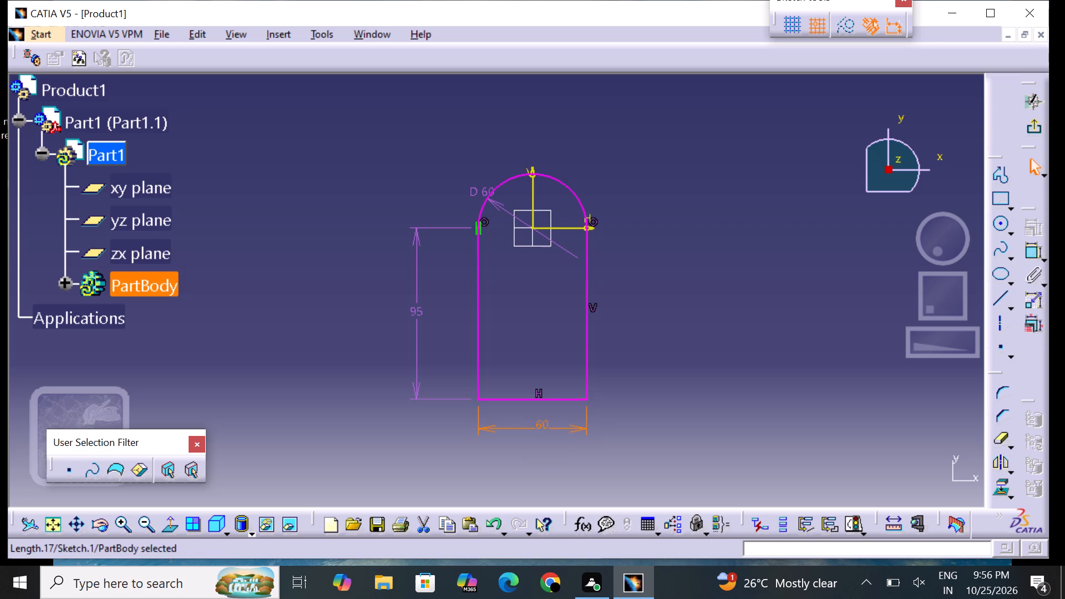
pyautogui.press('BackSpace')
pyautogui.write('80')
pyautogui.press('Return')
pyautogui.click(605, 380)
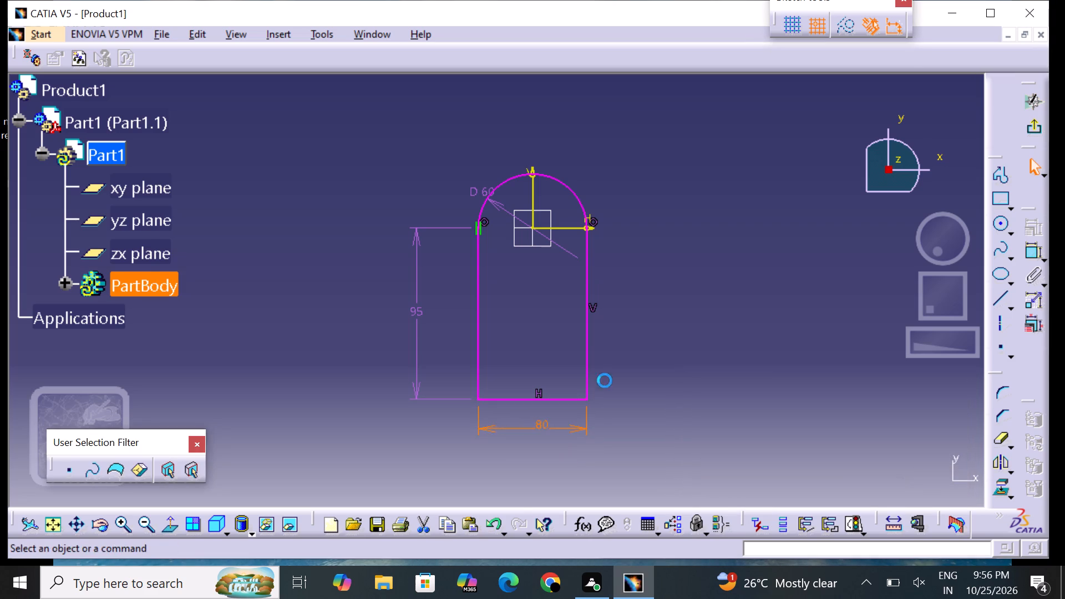
# Delete the 95 mm vertical dimension beside the profile.
pyautogui.click(437, 399)
pyautogui.rightClick(437, 398)
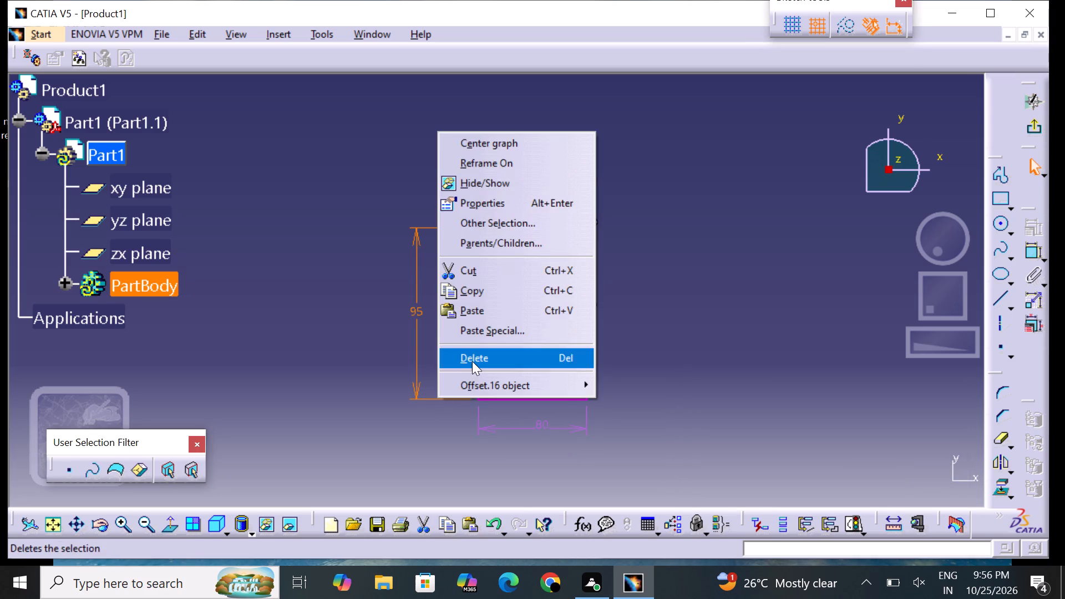
pyautogui.click(472, 361)
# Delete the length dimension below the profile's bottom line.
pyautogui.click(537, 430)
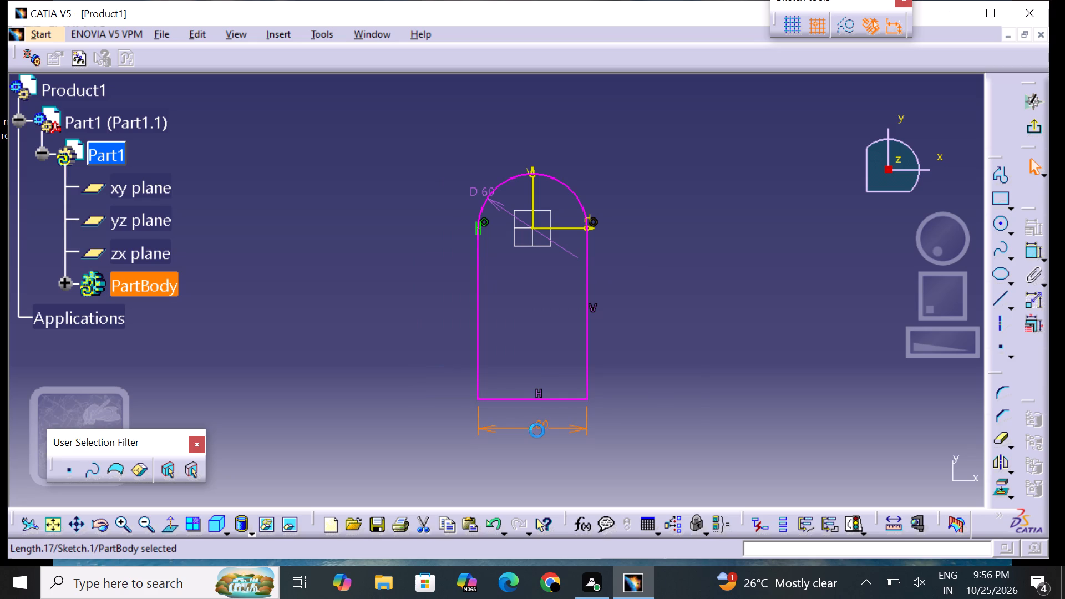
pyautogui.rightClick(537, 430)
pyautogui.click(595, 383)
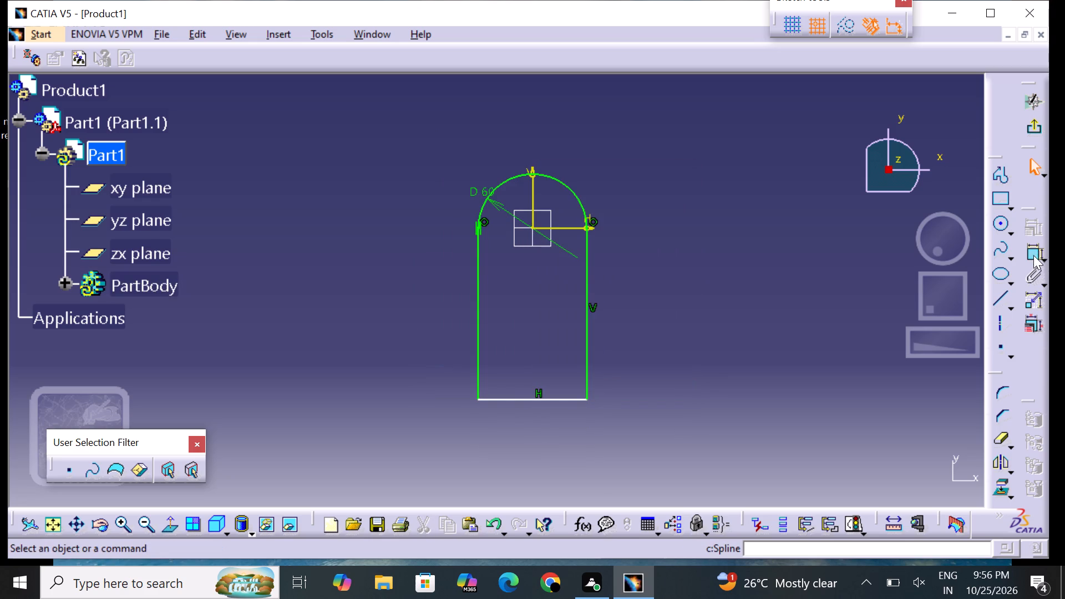
# Dimension the left side line's length, placing the dimension outside the profile.
pyautogui.moveTo(1033, 255); pyautogui.dragTo(1030, 263)
pyautogui.click(480, 352)
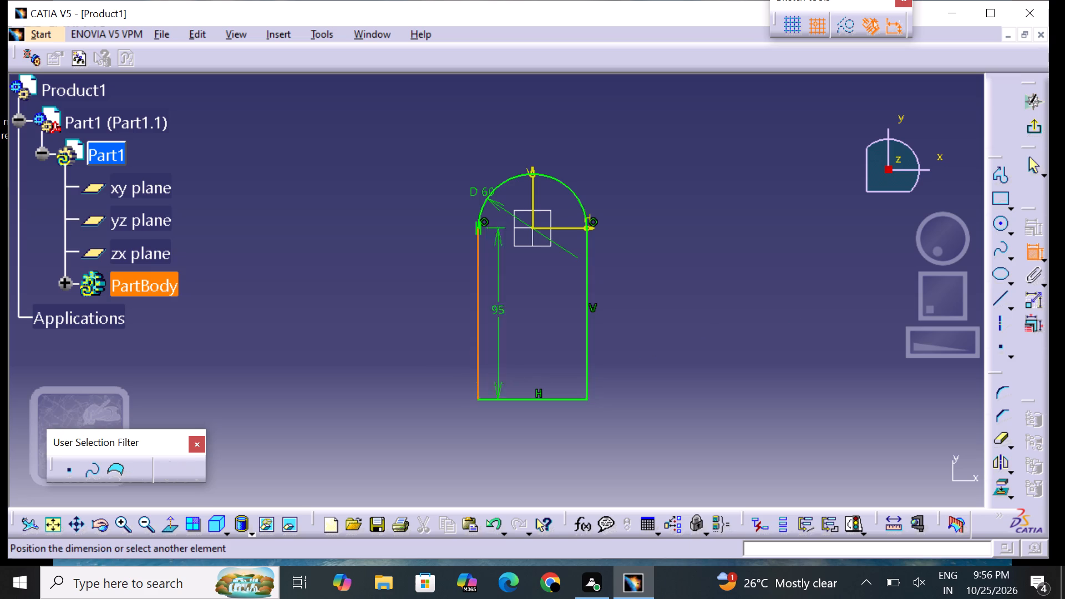
pyautogui.click(443, 343)
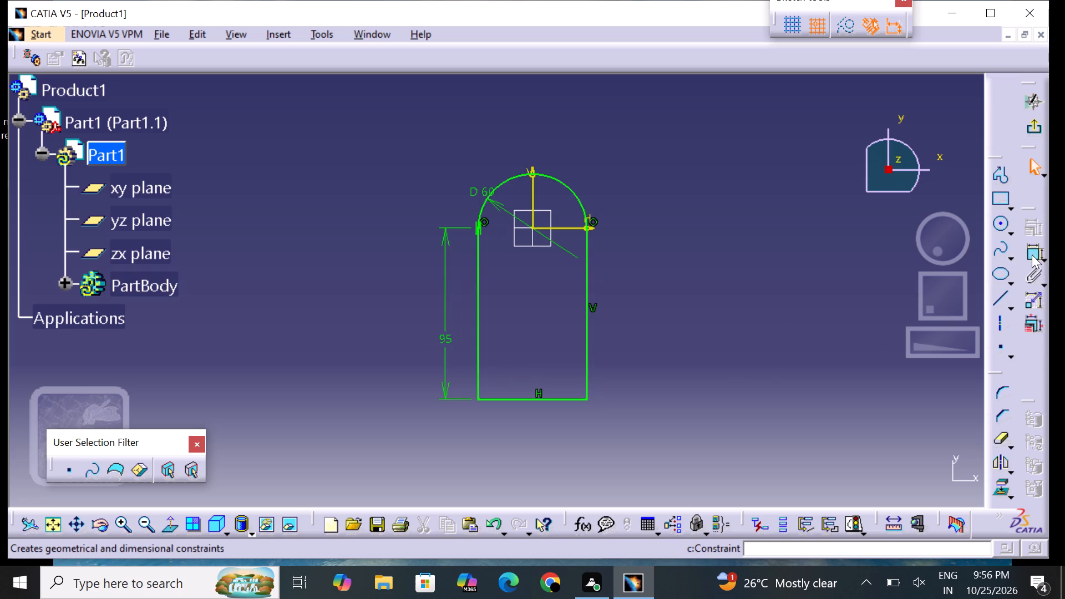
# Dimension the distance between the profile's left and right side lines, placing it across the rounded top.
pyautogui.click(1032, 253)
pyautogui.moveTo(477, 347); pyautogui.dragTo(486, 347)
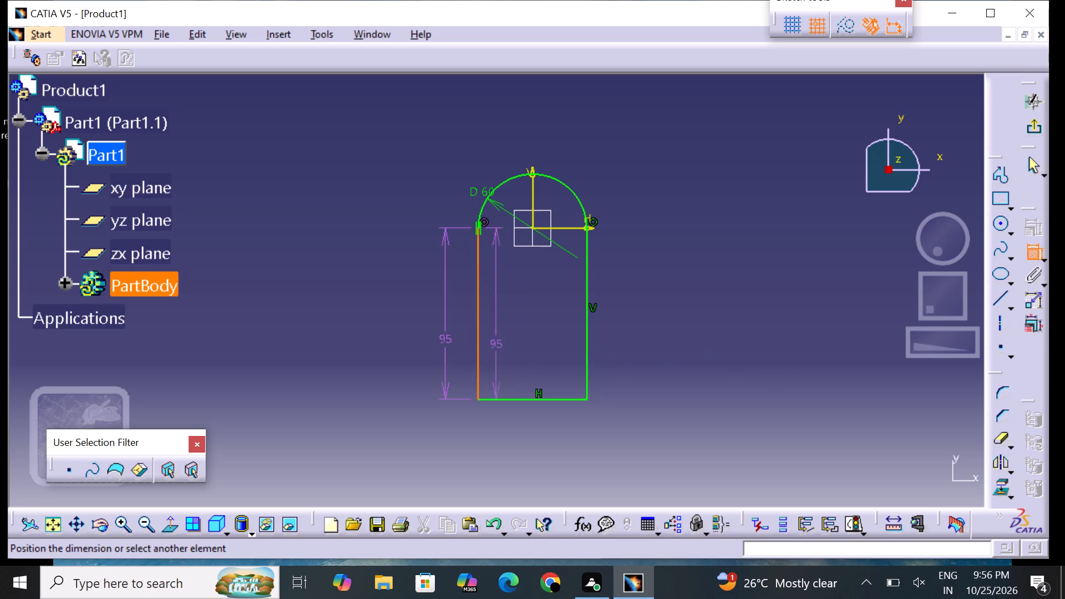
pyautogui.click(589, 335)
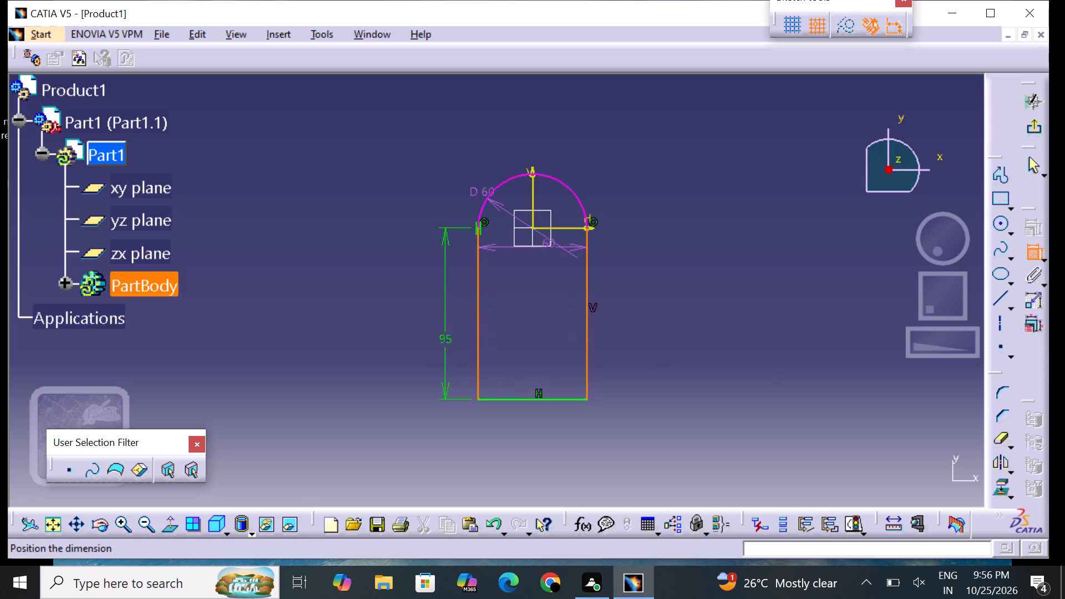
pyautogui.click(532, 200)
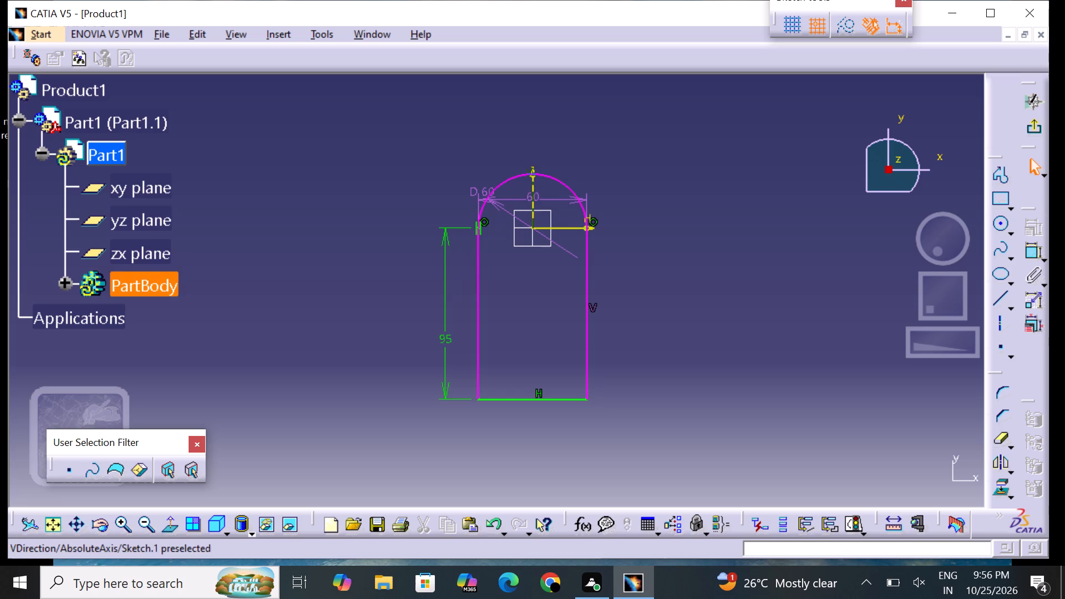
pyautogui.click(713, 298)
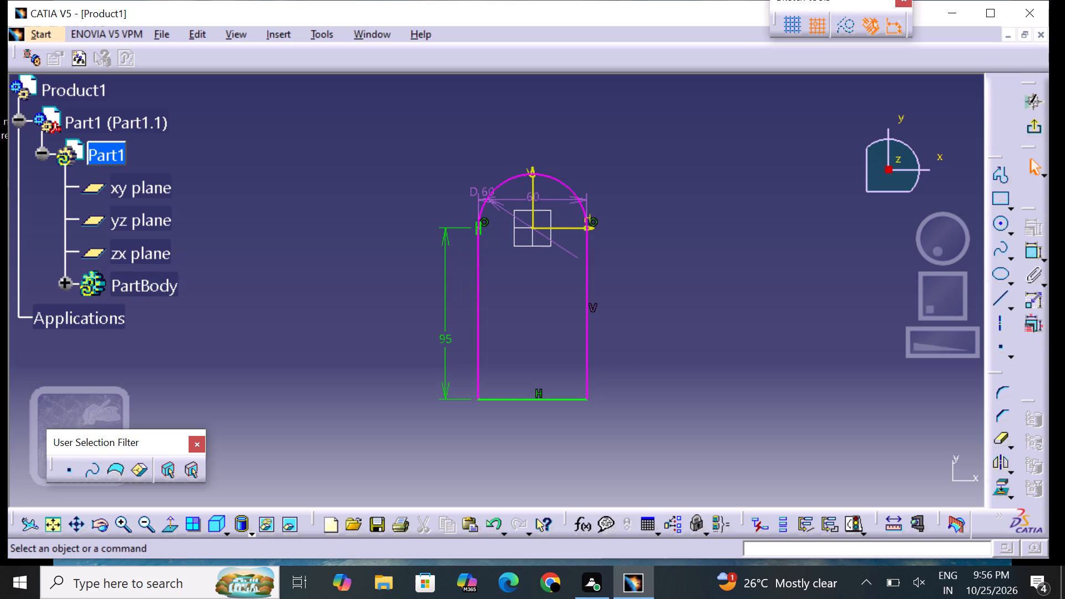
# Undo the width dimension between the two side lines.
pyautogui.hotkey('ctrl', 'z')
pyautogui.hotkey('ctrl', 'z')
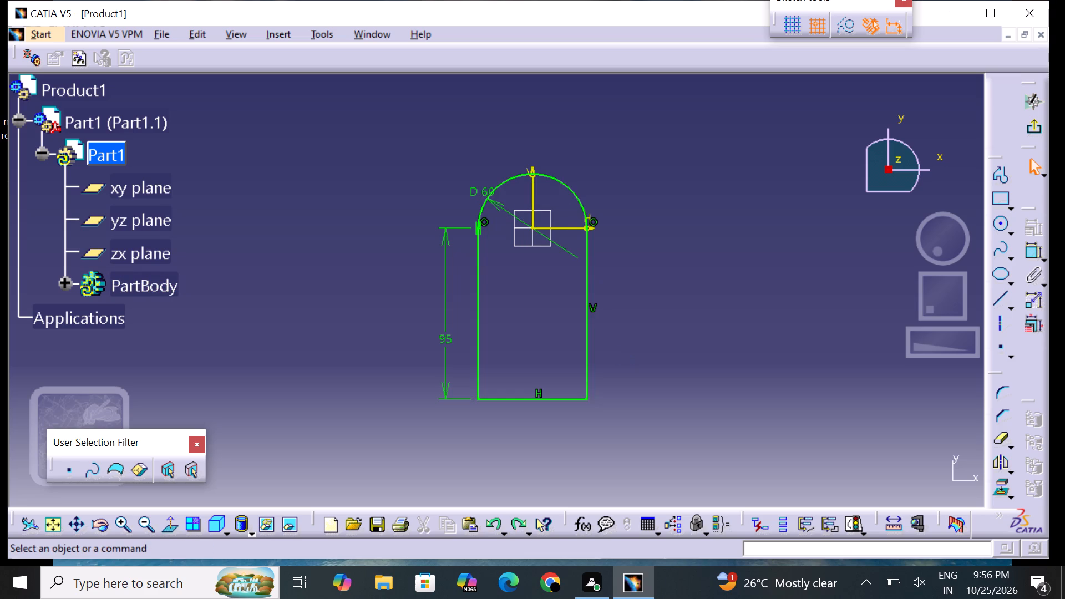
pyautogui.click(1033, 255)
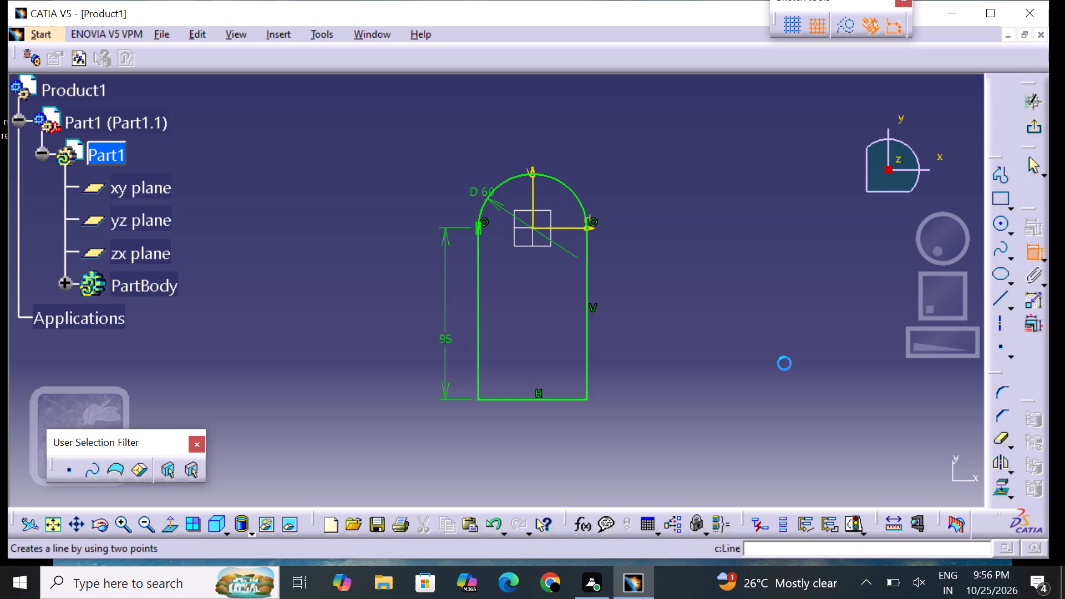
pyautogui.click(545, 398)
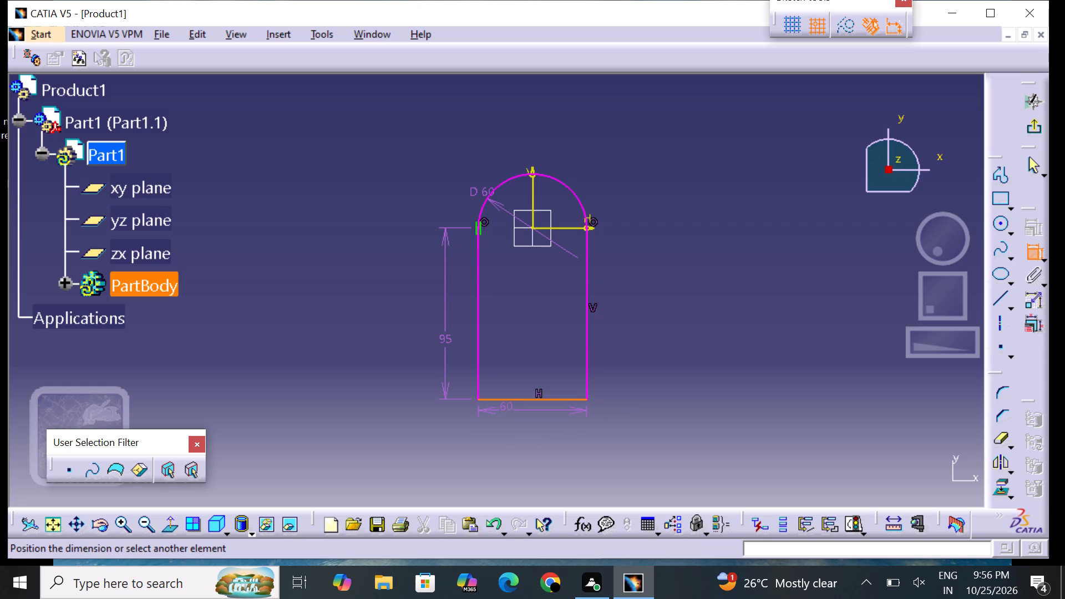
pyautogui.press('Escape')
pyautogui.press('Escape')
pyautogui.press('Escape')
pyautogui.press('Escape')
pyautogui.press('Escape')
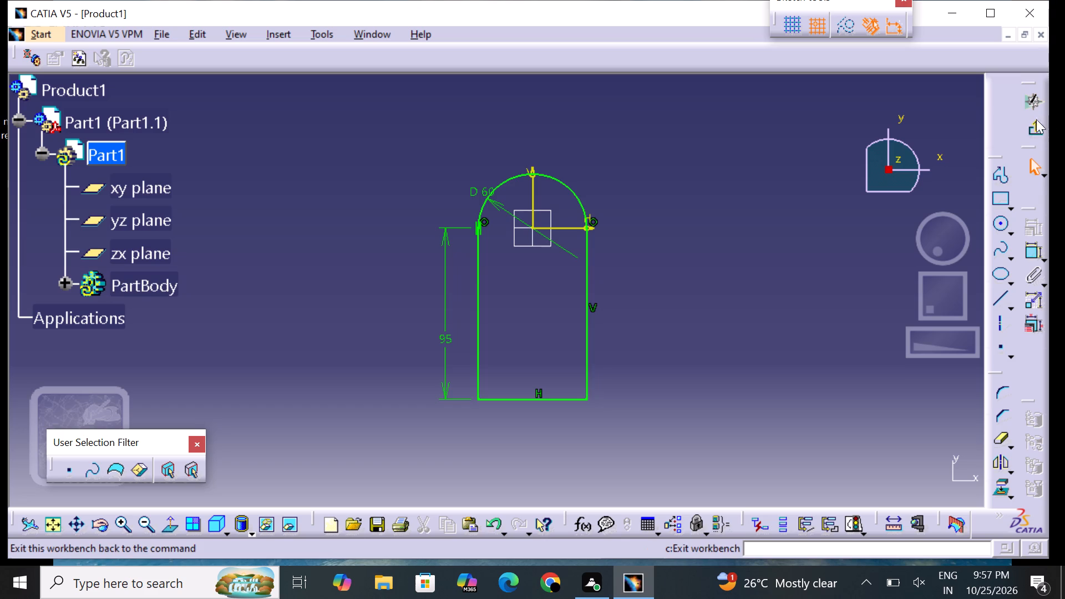
# Exit the sketch and pad the round-topped profile to a length of 15 mm.
pyautogui.click(1028, 134)
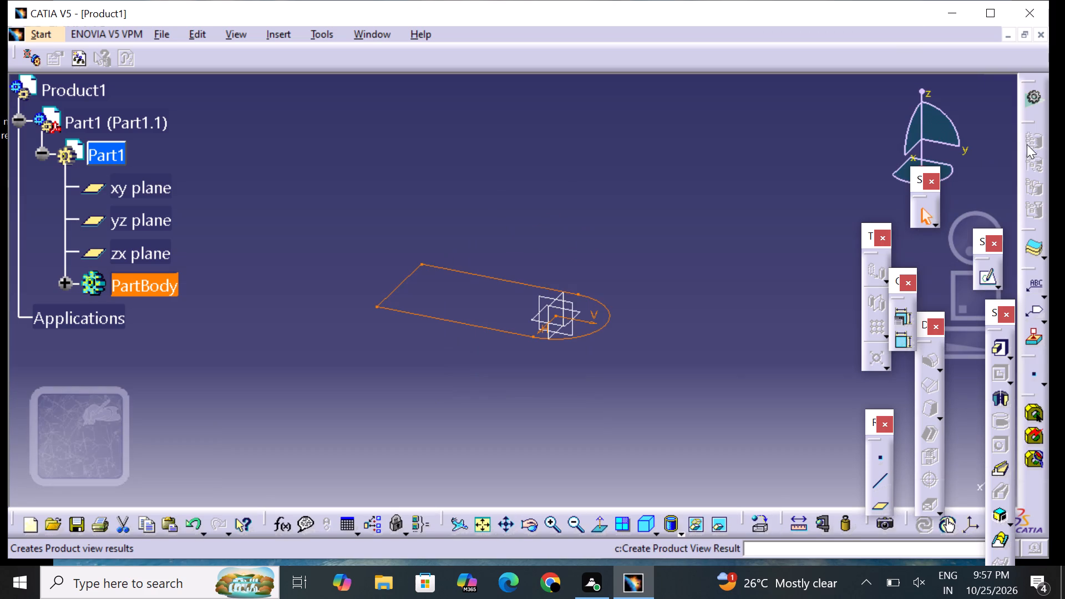
pyautogui.click(1001, 348)
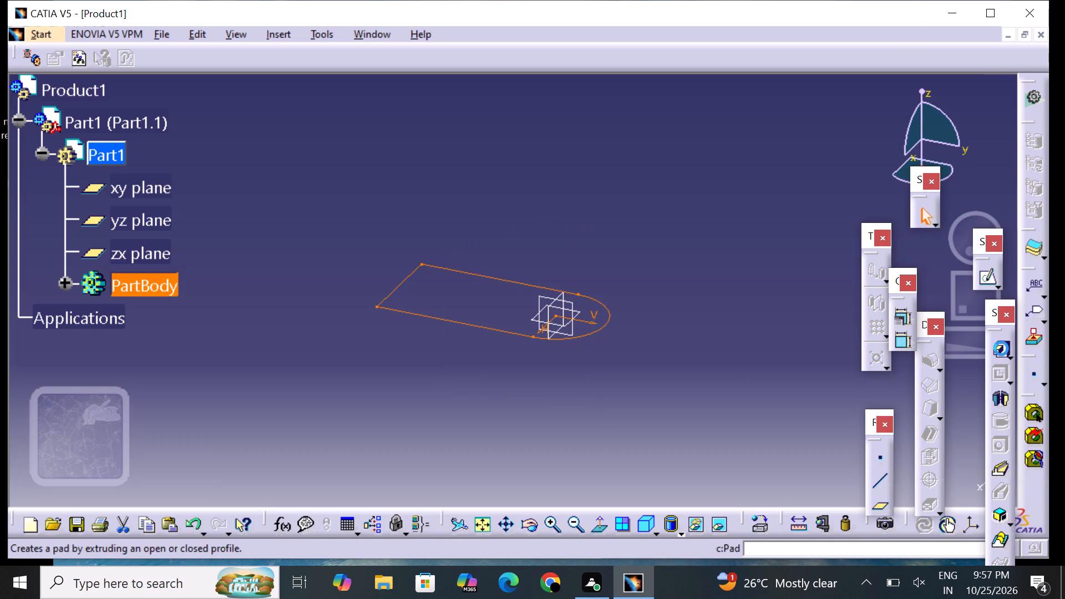
pyautogui.click(937, 288)
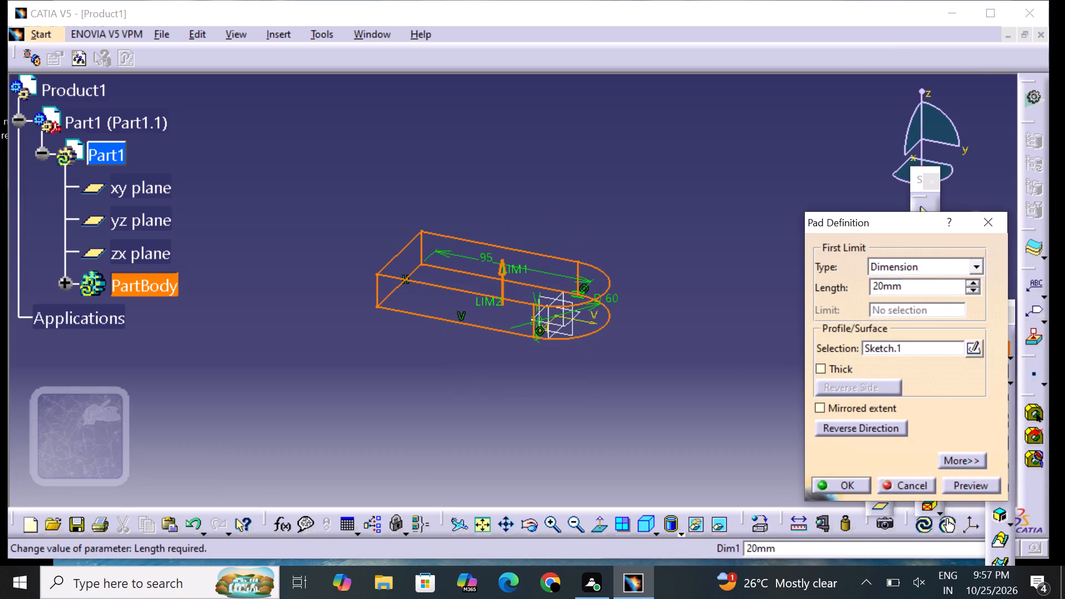
pyautogui.press('BackSpace')
pyautogui.press('BackSpace')
pyautogui.press('BackSpace')
pyautogui.press('BackSpace')
pyautogui.press('BackSpace')
pyautogui.press('BackSpace')
pyautogui.press('BackSpace')
pyautogui.press('BackSpace')
pyautogui.press('BackSpace')
pyautogui.press('BackSpace')
pyautogui.press('BackSpace')
pyautogui.press('BackSpace')
pyautogui.press('BackSpace')
pyautogui.press('BackSpace')
pyautogui.press('BackSpace')
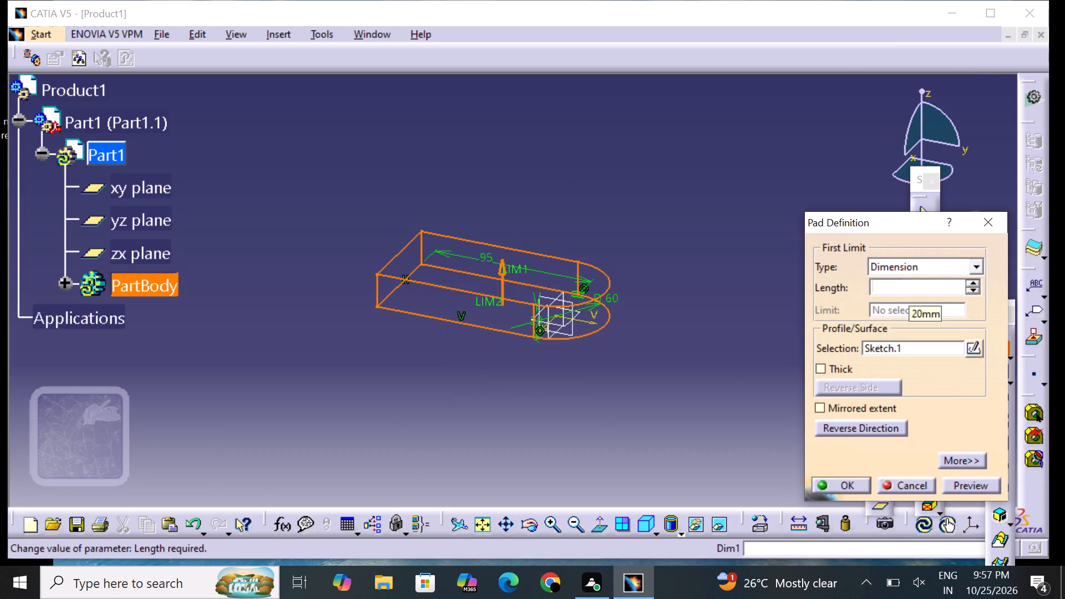
pyautogui.write('15')
pyautogui.press('Return')
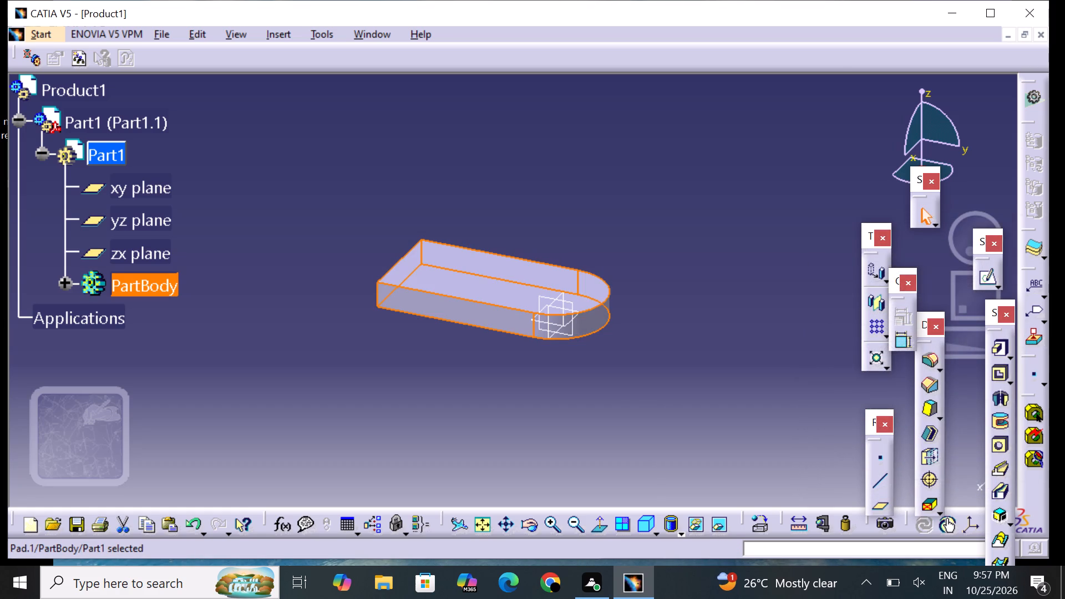
pyautogui.moveTo(719, 246); pyautogui.dragTo(719, 253)
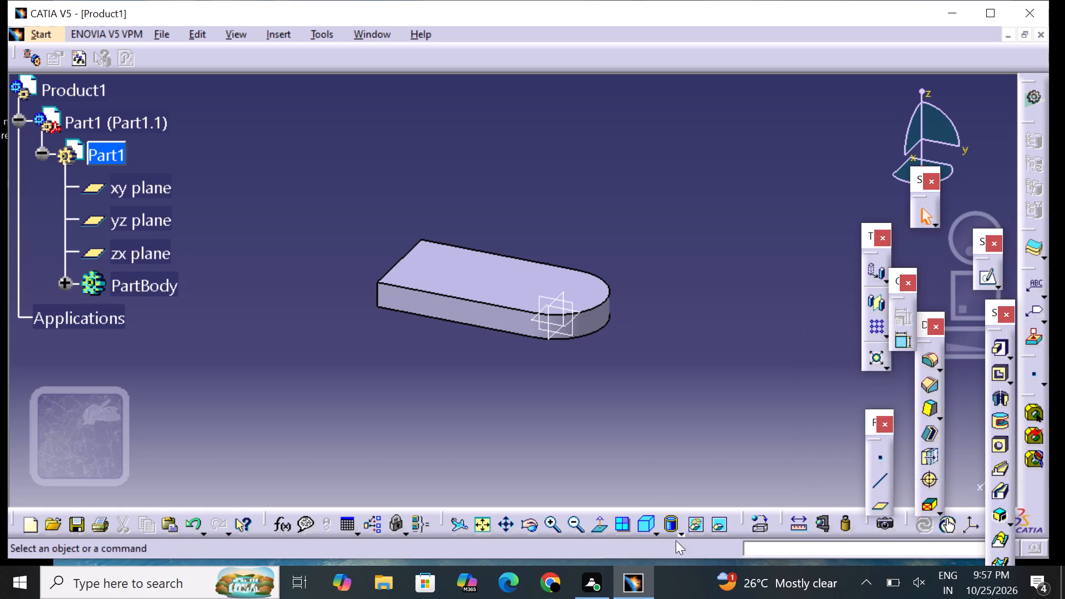
# Change the model's view mode to a shaded display that also draws the smooth edges.
pyautogui.click(680, 530)
pyautogui.click(697, 438)
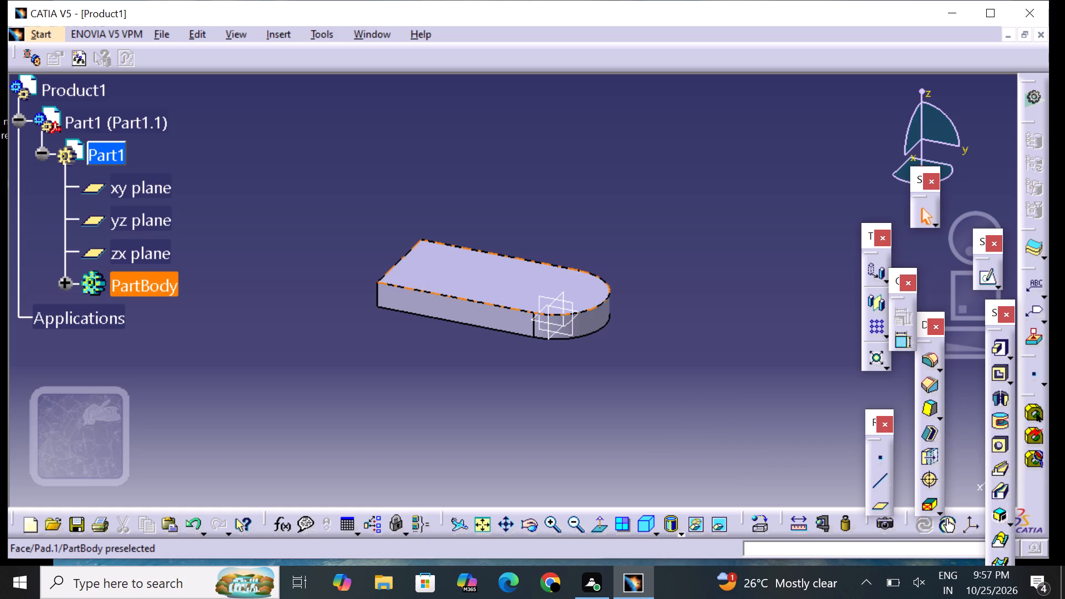
# Open a new sketch on the pad's top face.
pyautogui.click(496, 280)
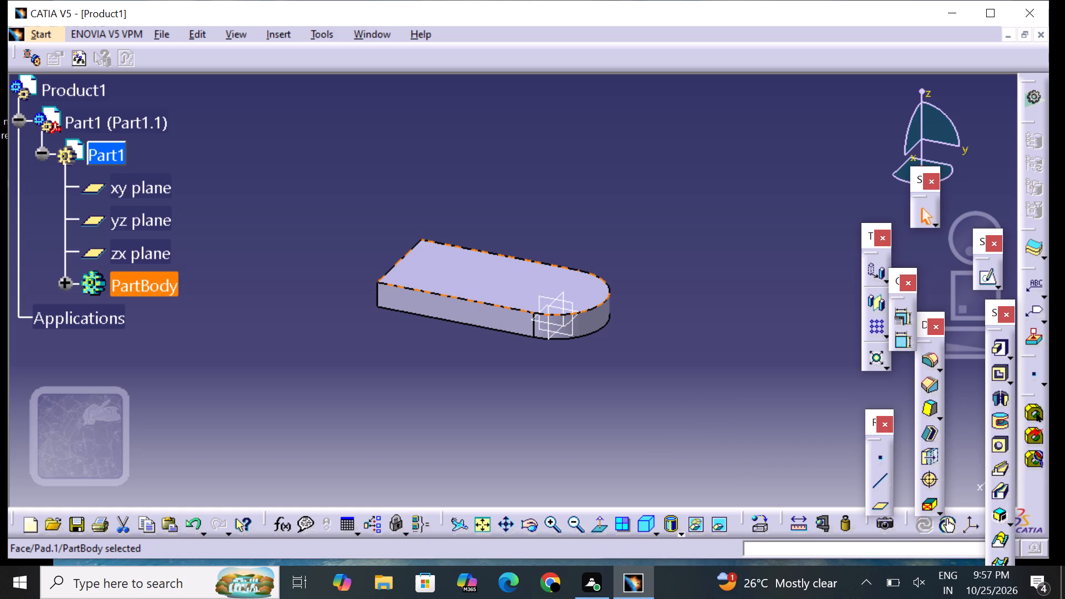
pyautogui.click(984, 281)
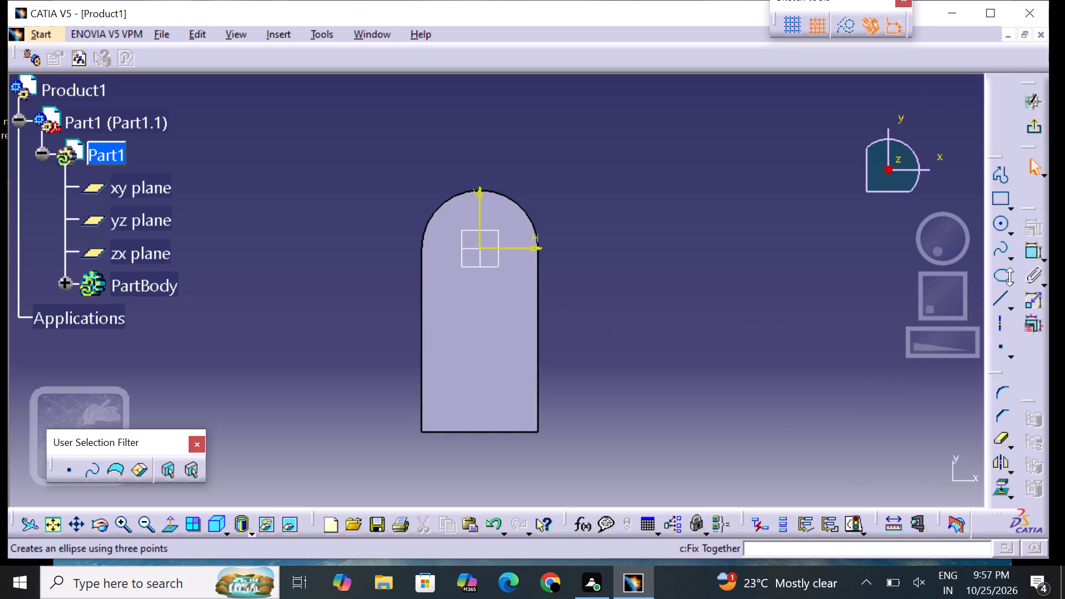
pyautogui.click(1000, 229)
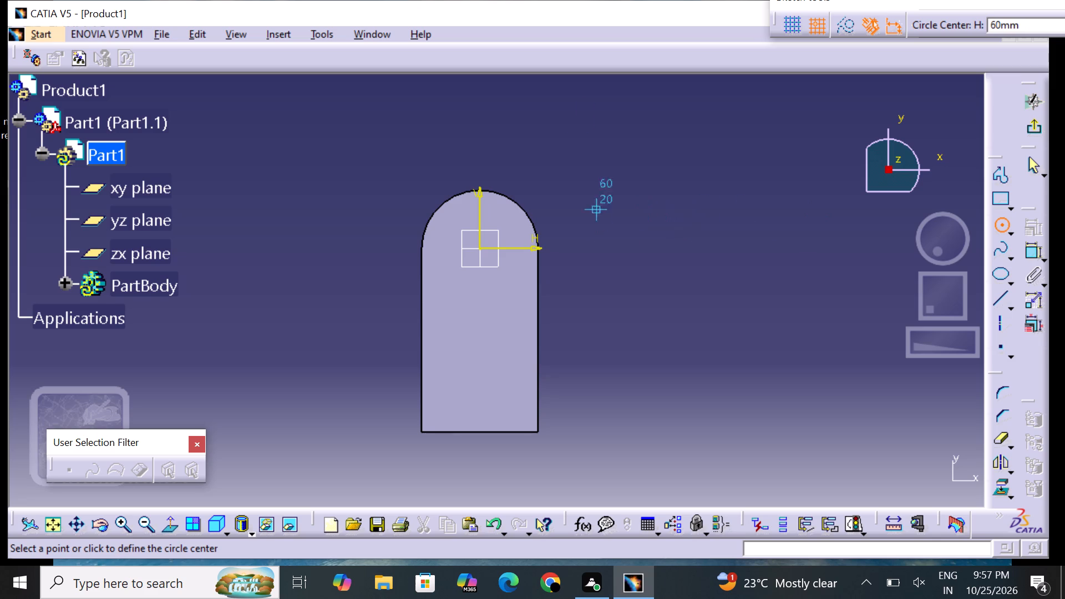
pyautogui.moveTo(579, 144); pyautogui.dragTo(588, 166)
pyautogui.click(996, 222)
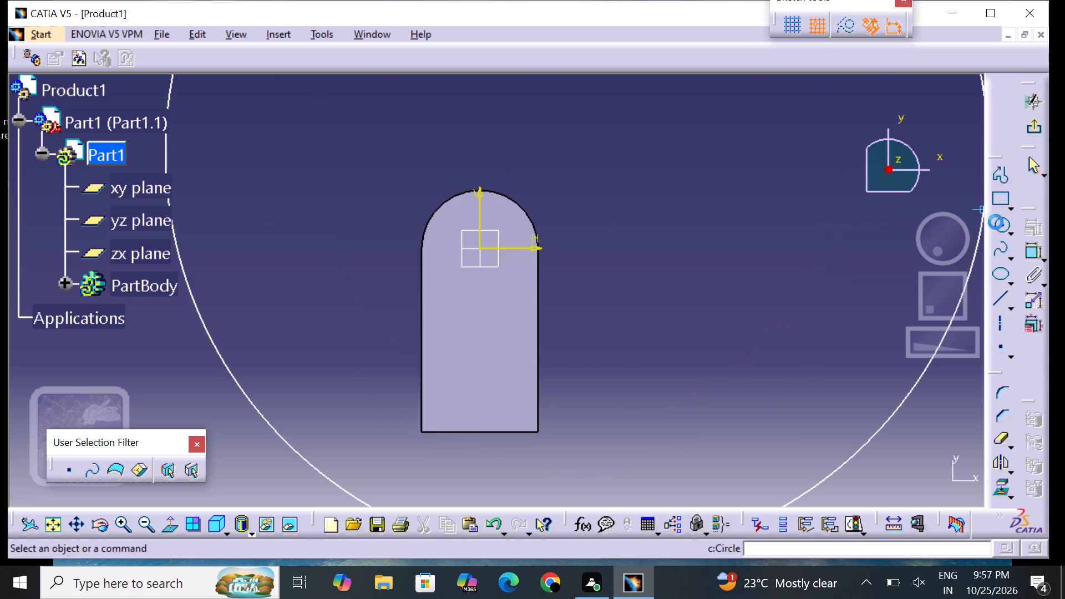
# Project the pad's rounded end edge onto the sketch plane and turn the projected arc into a construction element.
pyautogui.click(1000, 486)
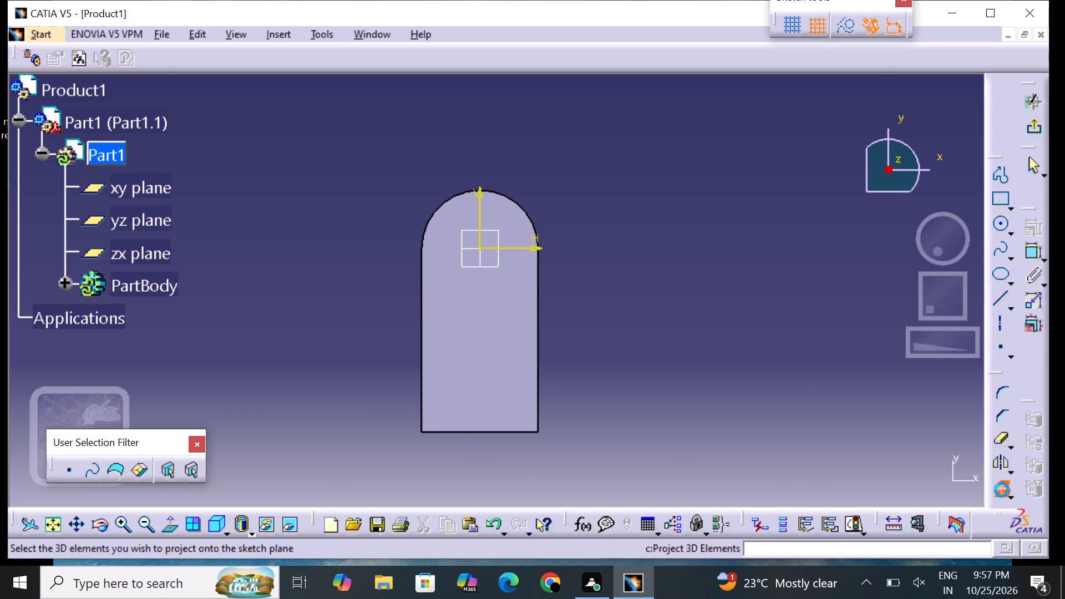
pyautogui.click(509, 195)
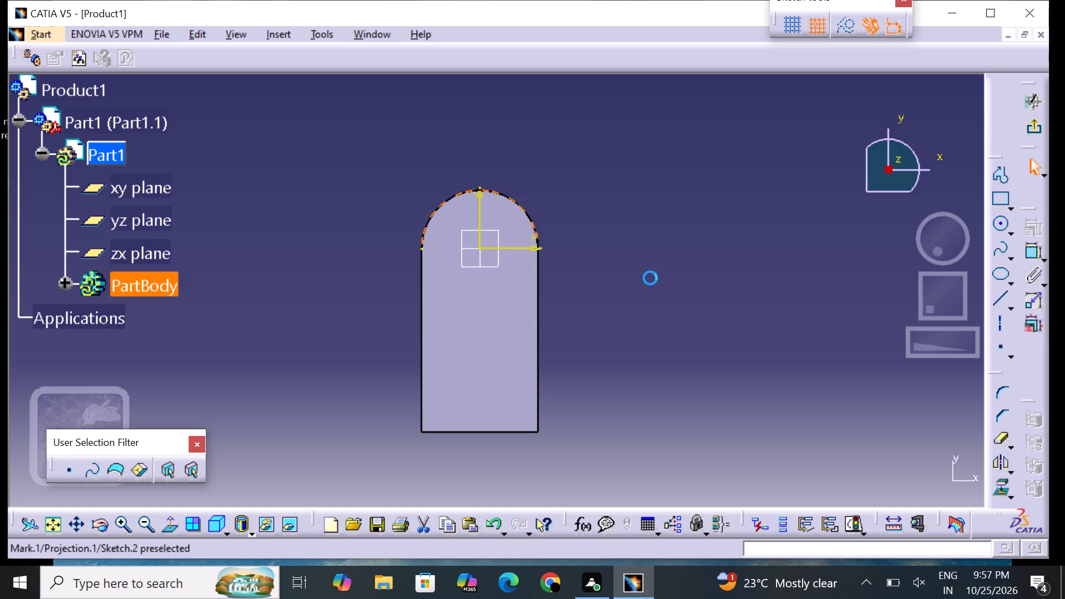
pyautogui.click(683, 295)
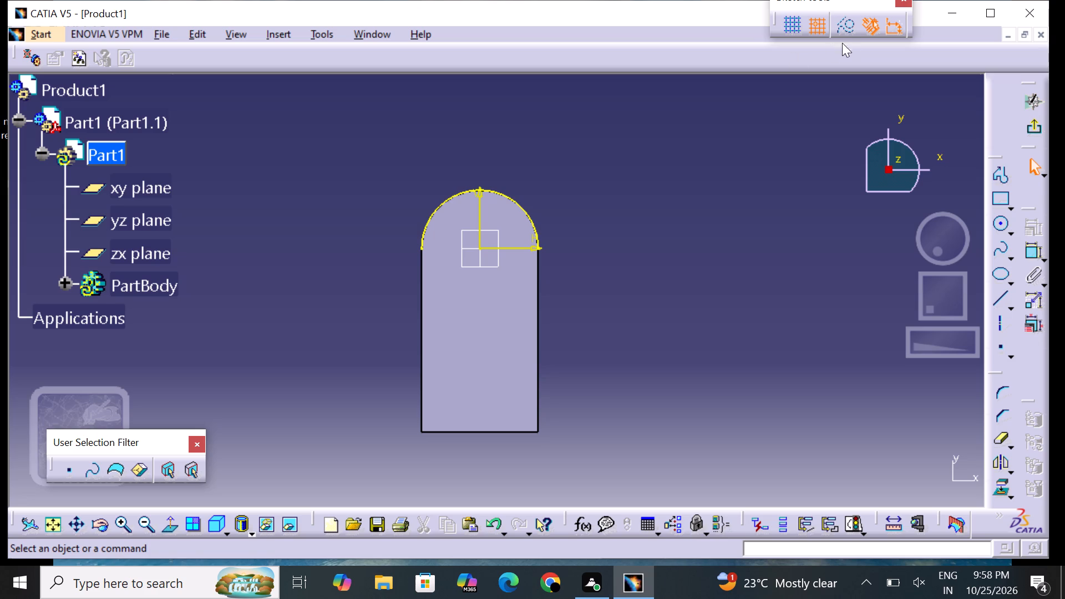
pyautogui.click(526, 215)
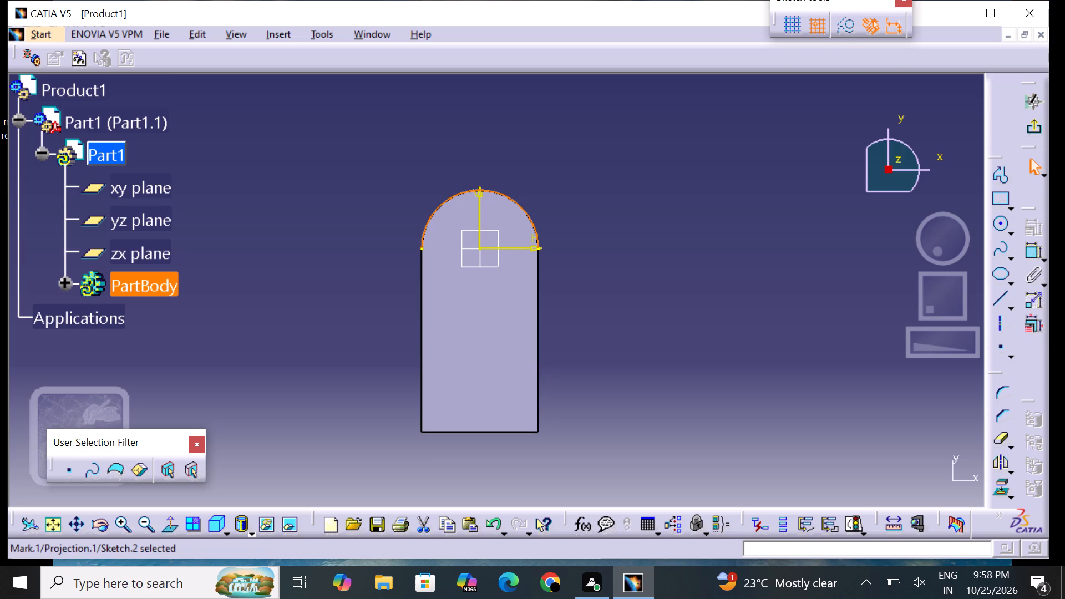
pyautogui.click(846, 27)
pyautogui.click(768, 267)
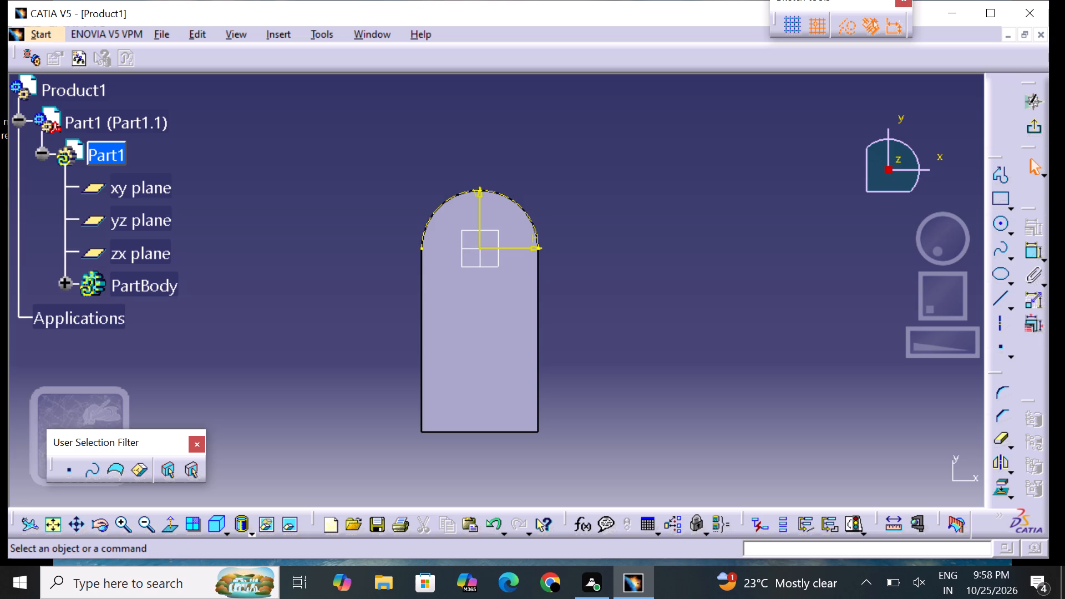
# Sketch a circle about 45 mm in diameter clear of the part and make it standard geometry.
pyautogui.click(996, 225)
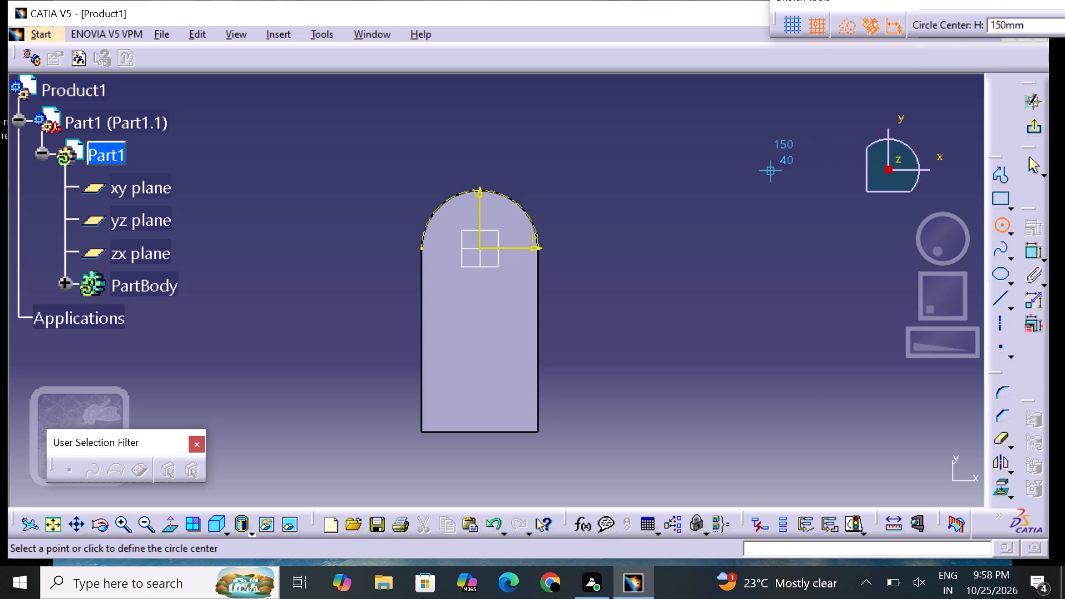
pyautogui.click(684, 161)
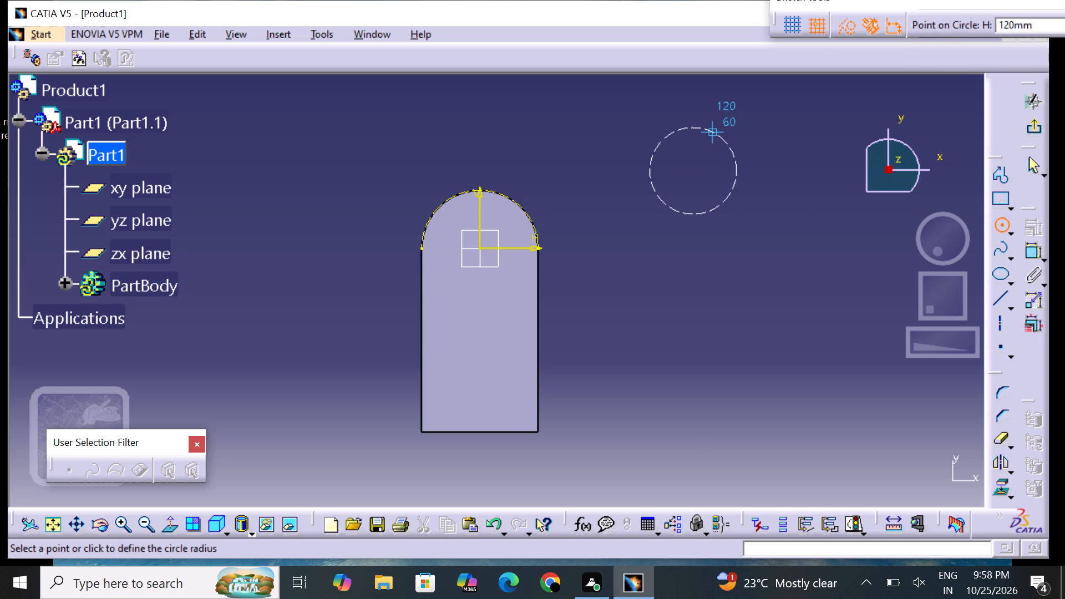
pyautogui.click(723, 134)
pyautogui.click(848, 30)
pyautogui.click(816, 140)
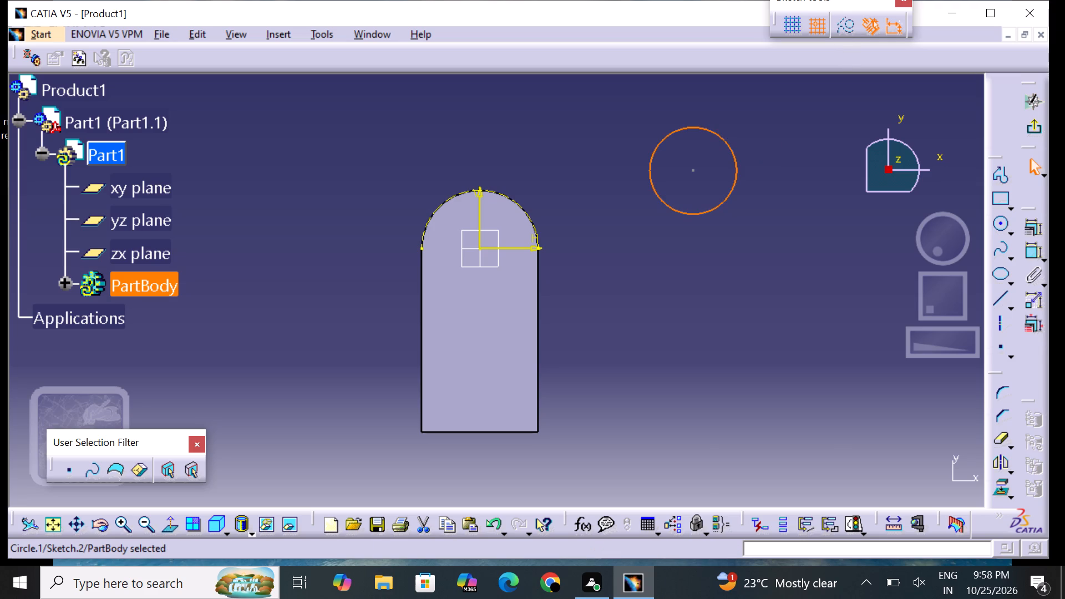
# Dimension the new circle's diameter and set it to 50 mm.
pyautogui.click(1031, 246)
pyautogui.moveTo(733, 158); pyautogui.dragTo(737, 158)
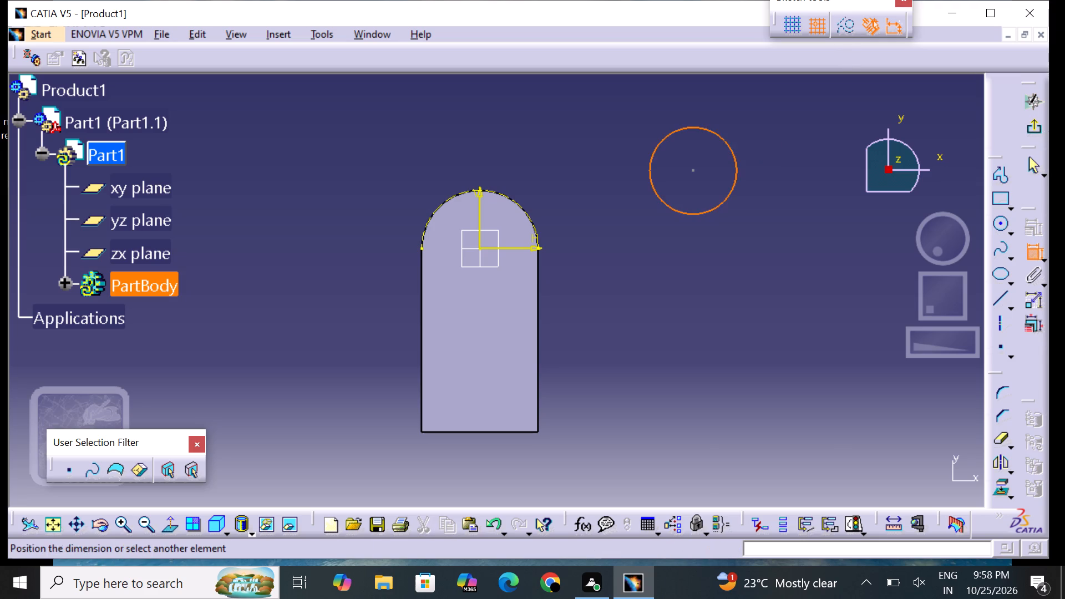
pyautogui.moveTo(737, 158); pyautogui.dragTo(738, 156)
pyautogui.click(760, 131)
pyautogui.doubleClick(760, 131)
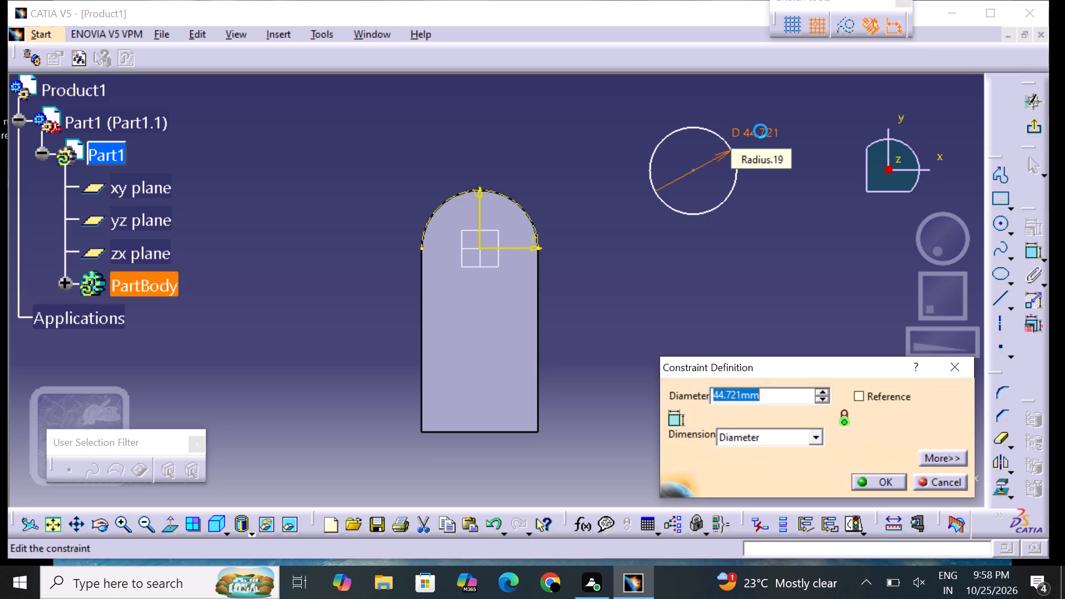
pyautogui.press('BackSpace')
pyautogui.press('5')
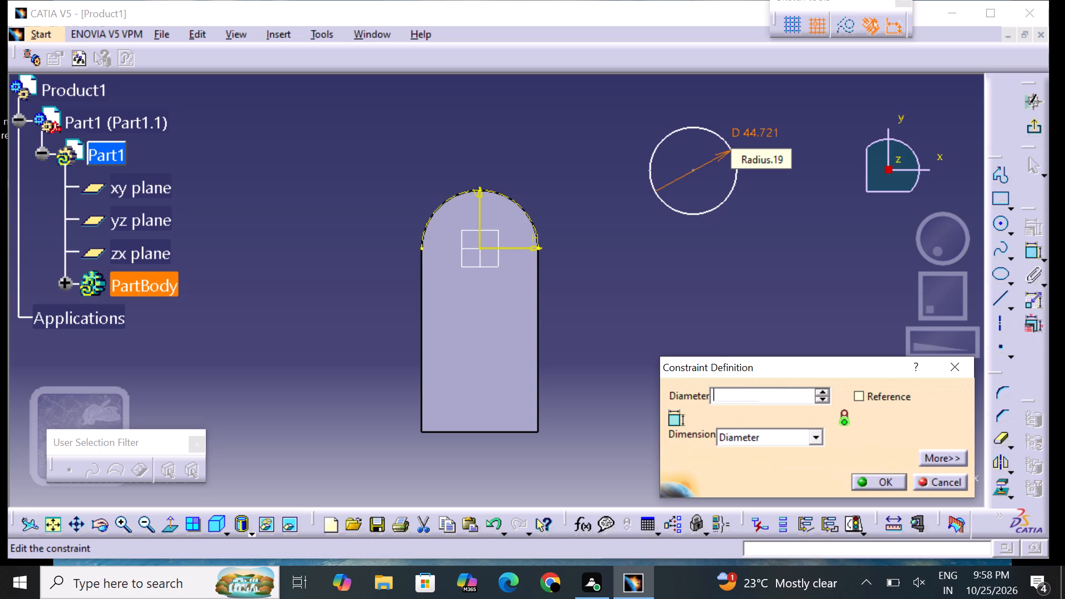
pyautogui.press('0')
pyautogui.press('Return')
pyautogui.click(717, 344)
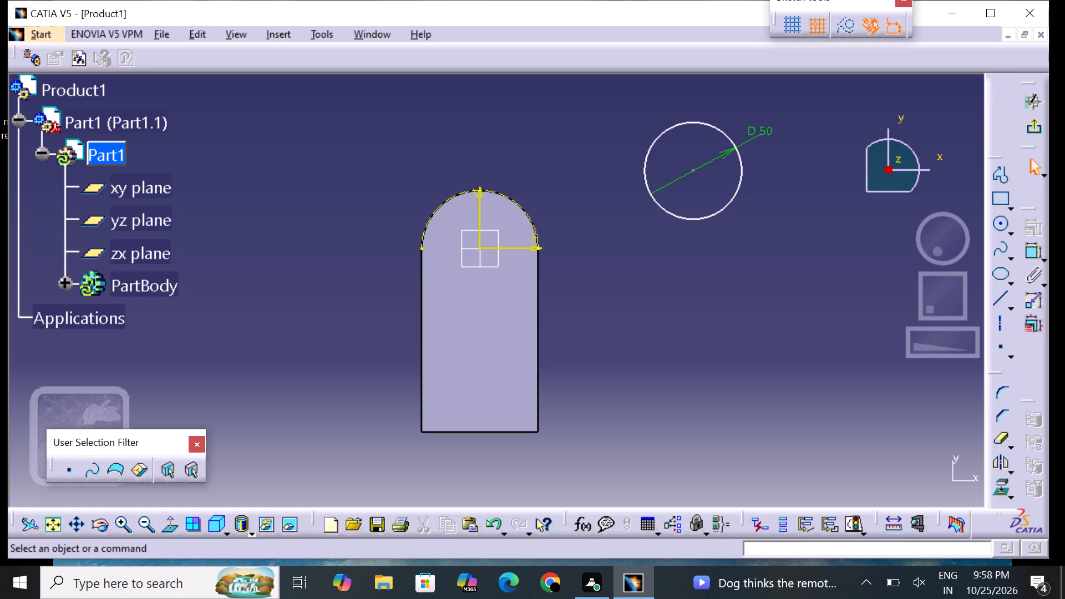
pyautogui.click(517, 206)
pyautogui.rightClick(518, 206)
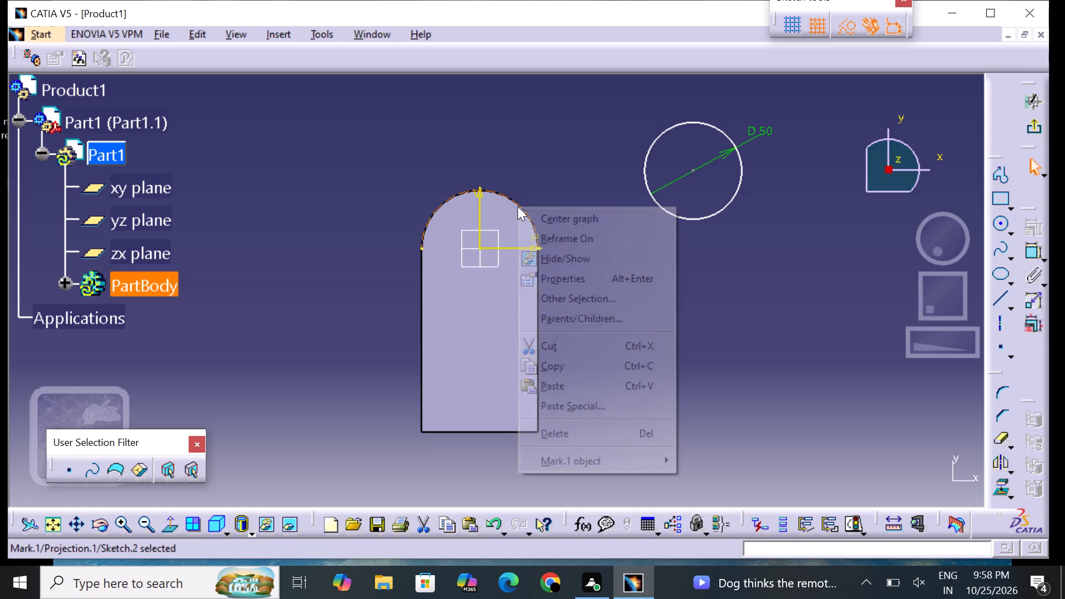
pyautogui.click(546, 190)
# Constrain the 50 mm circle to be concentric with the projected arc of the rounded end.
pyautogui.click(650, 179)
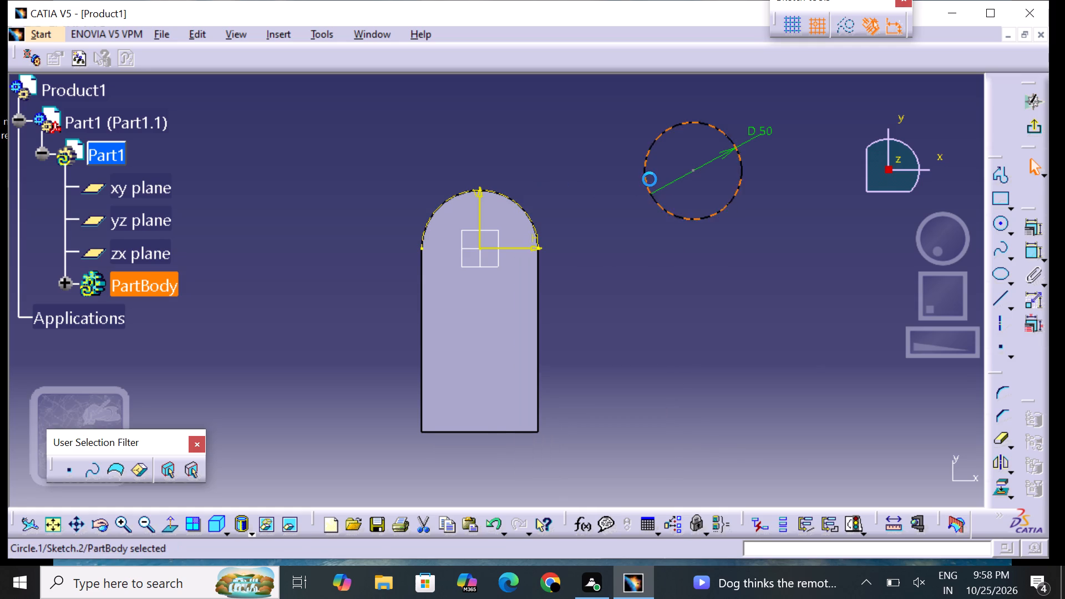
pyautogui.rightClick(650, 179)
pyautogui.click(623, 329)
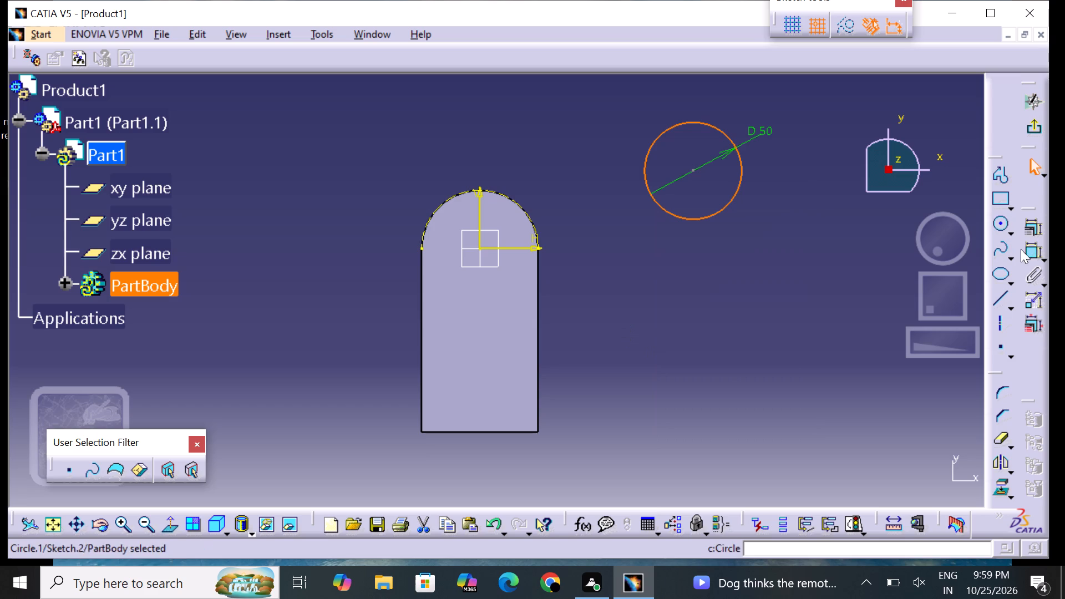
pyautogui.click(1026, 249)
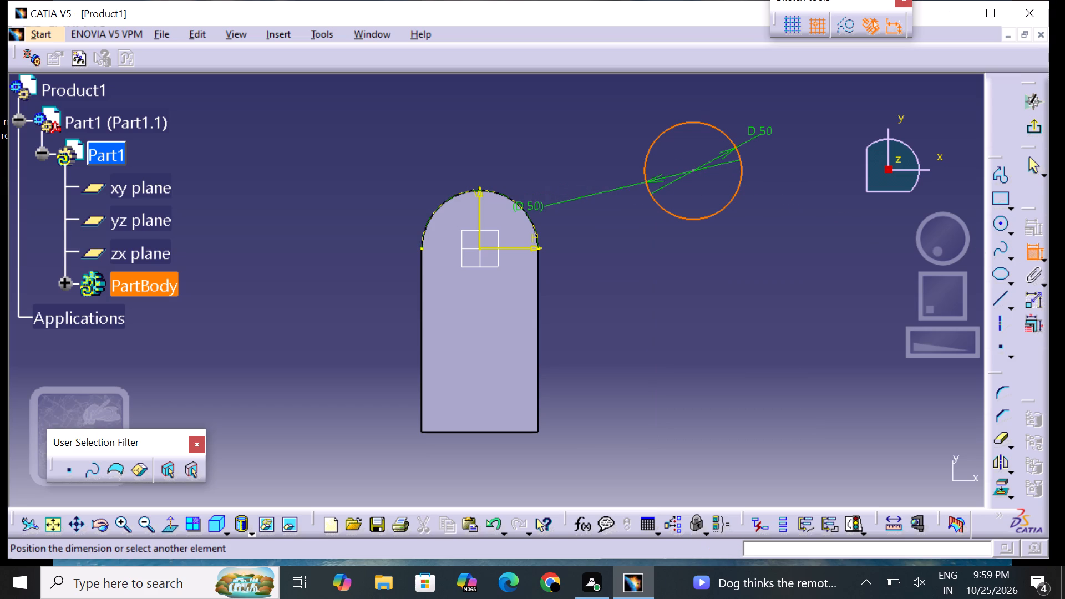
pyautogui.click(528, 211)
pyautogui.rightClick(528, 212)
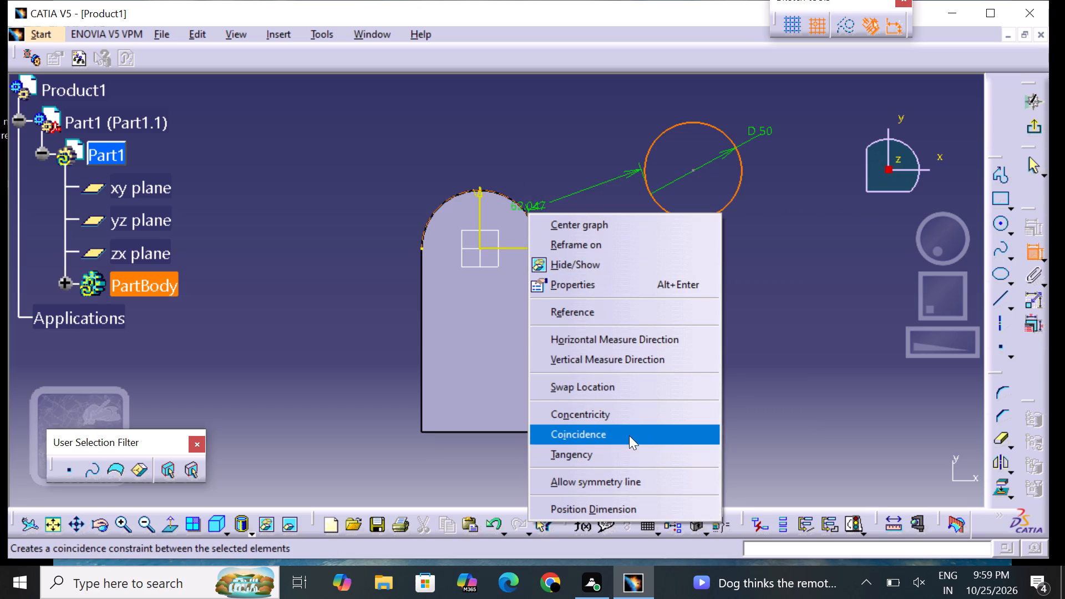
pyautogui.click(620, 418)
pyautogui.click(685, 319)
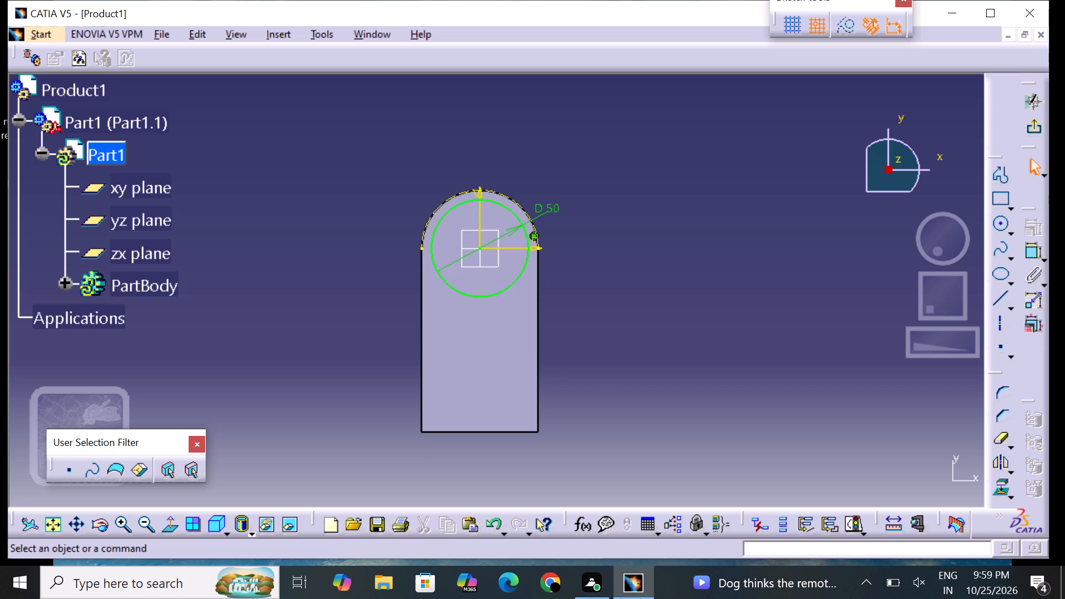
# Exit the sketch and pad the circle to a length of 5 mm.
pyautogui.click(1037, 131)
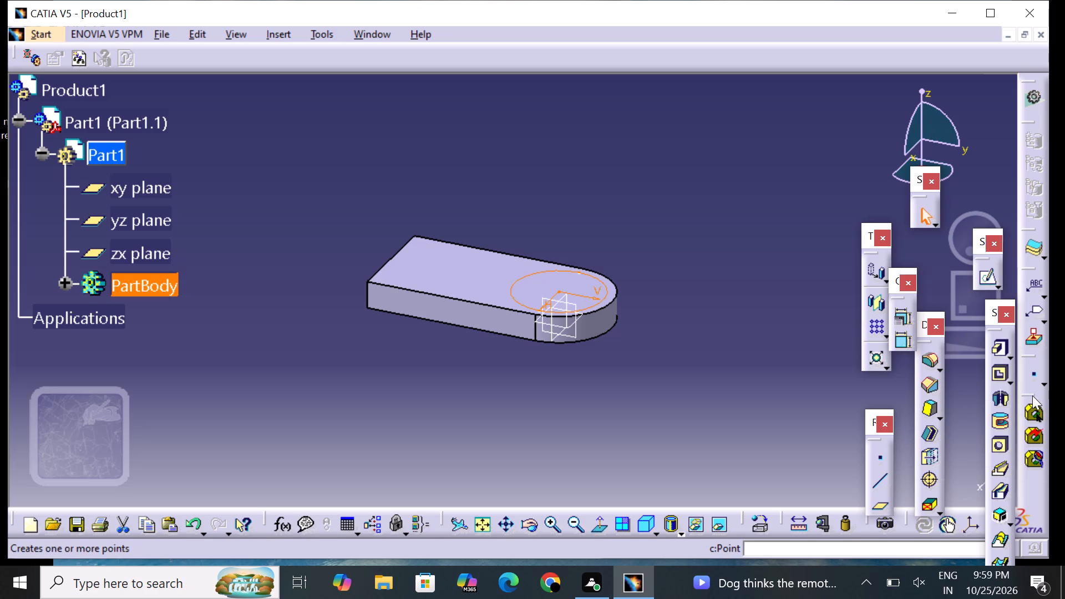
pyautogui.click(1005, 348)
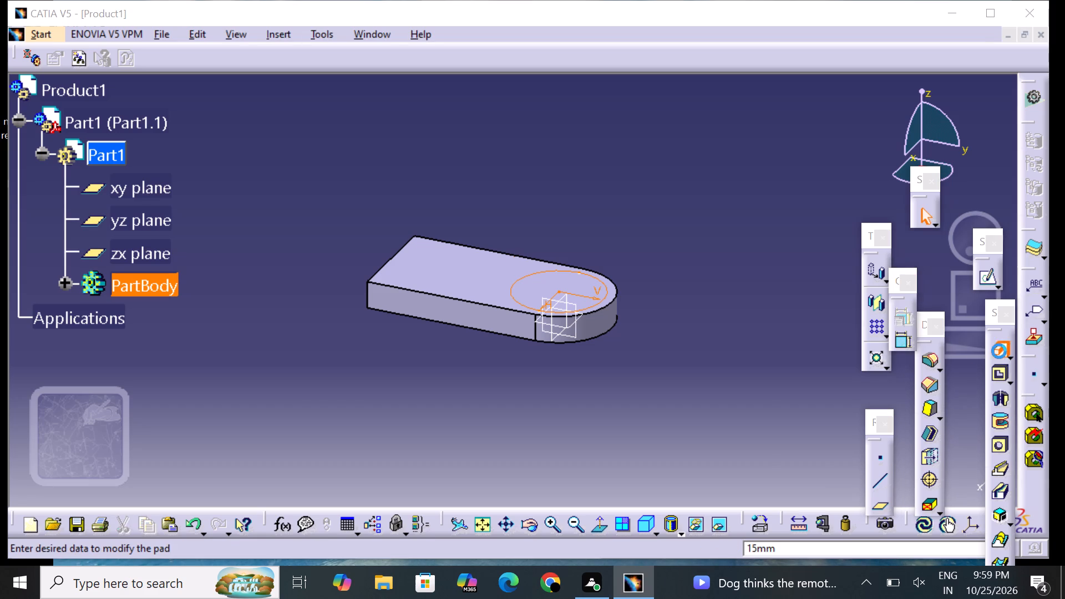
pyautogui.press('BackSpace')
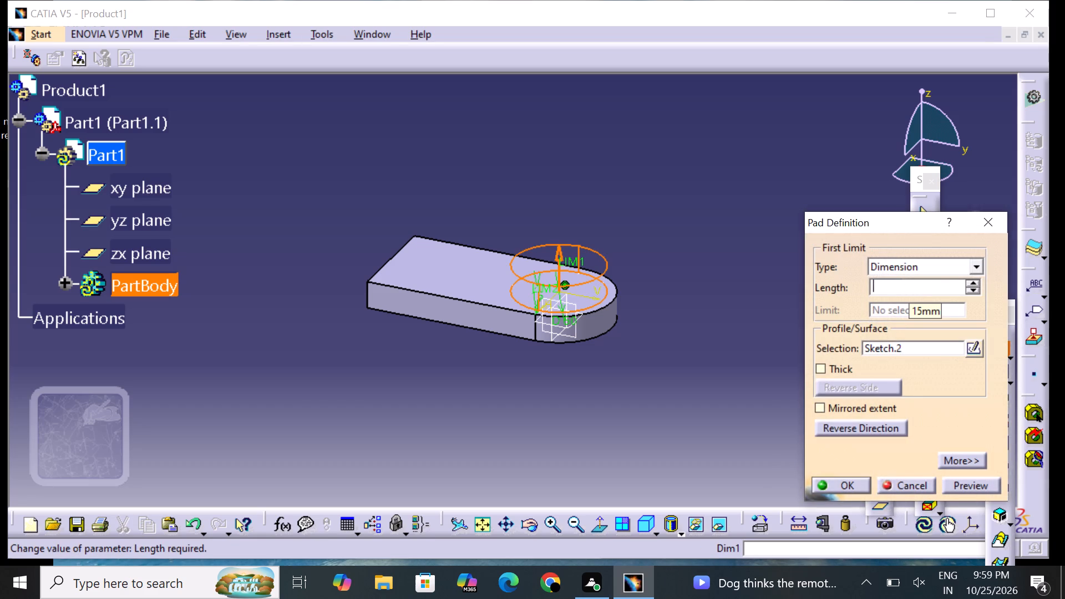
pyautogui.press('5')
pyautogui.click(859, 481)
pyautogui.click(784, 425)
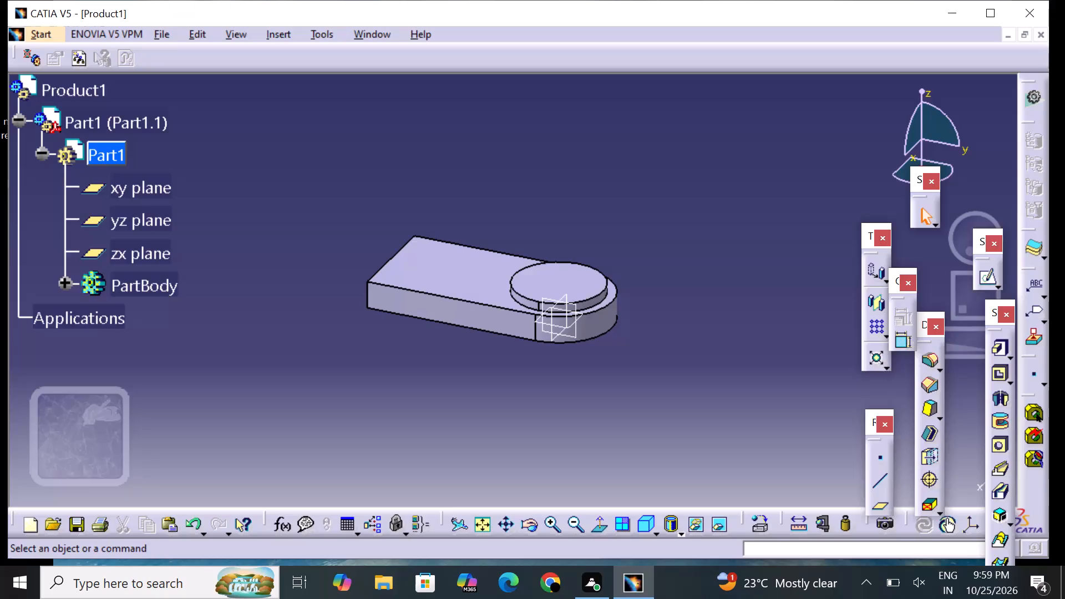
# Start a hole on the top face of the round raised pad.
pyautogui.click(1002, 438)
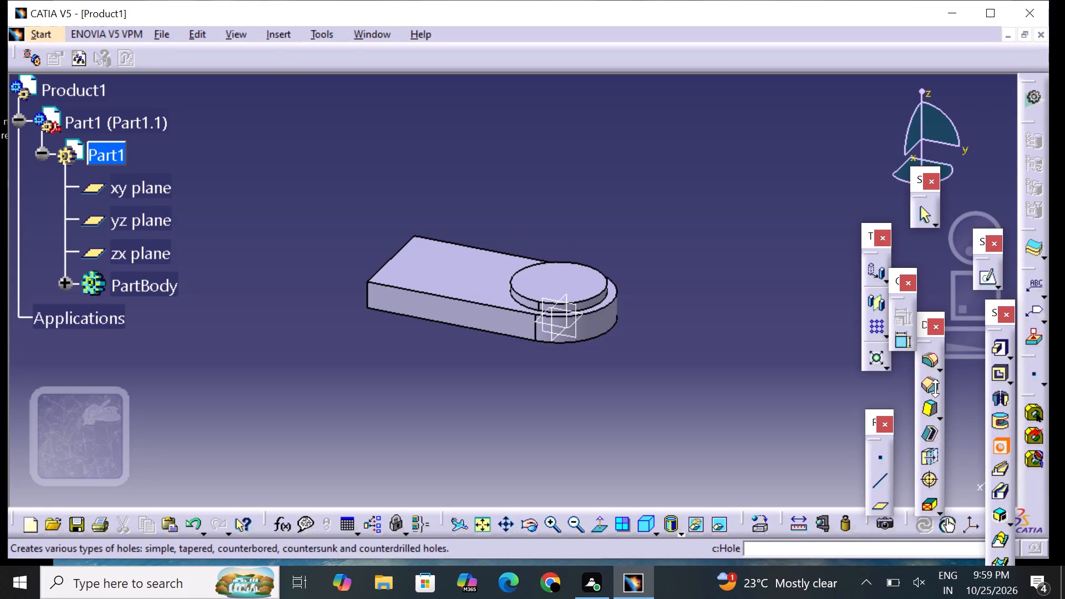
pyautogui.click(580, 287)
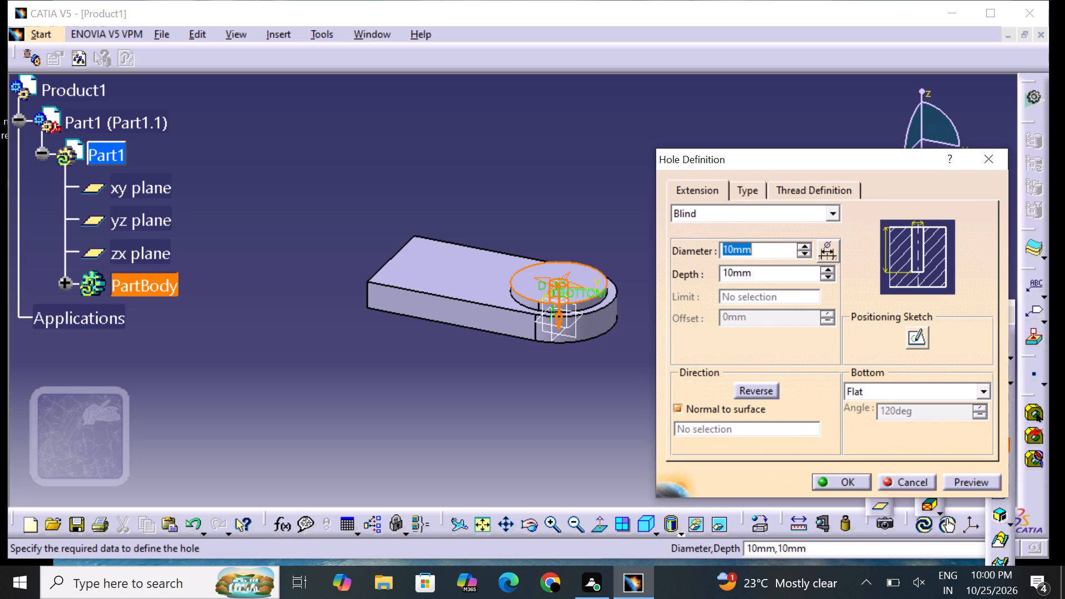
pyautogui.moveTo(615, 255); pyautogui.dragTo(601, 243, button='middle')
pyautogui.moveTo(615, 253); pyautogui.dragTo(601, 243, button='right')
pyautogui.moveTo(535, 170); pyautogui.dragTo(534, 199, button='middle')
pyautogui.moveTo(535, 171); pyautogui.dragTo(534, 199, button='right')
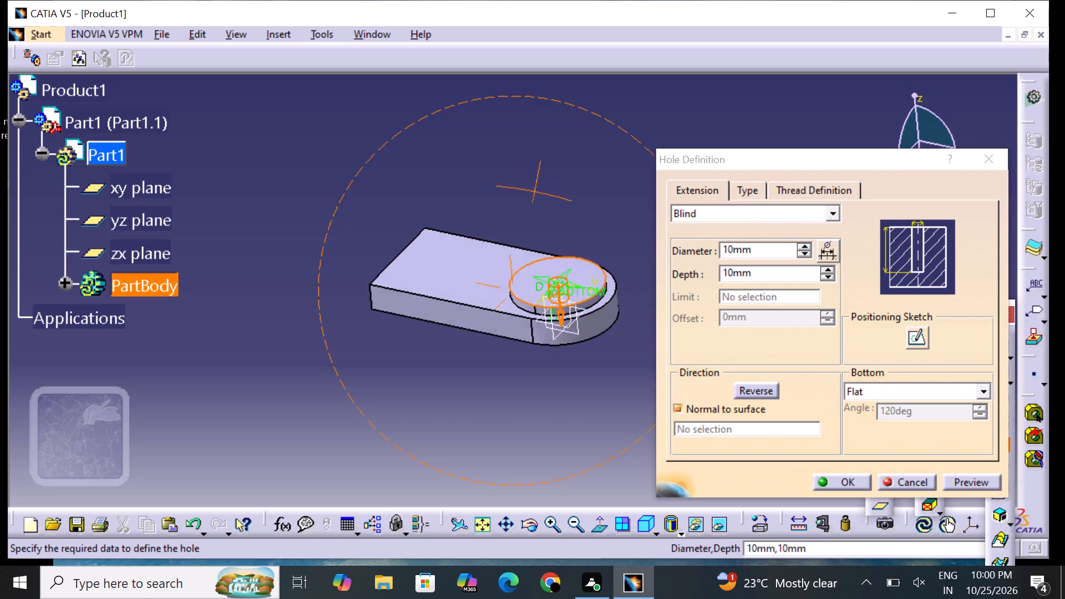
pyautogui.moveTo(534, 199); pyautogui.dragTo(551, 258, button='right')
pyautogui.moveTo(534, 199); pyautogui.dragTo(551, 258, button='middle')
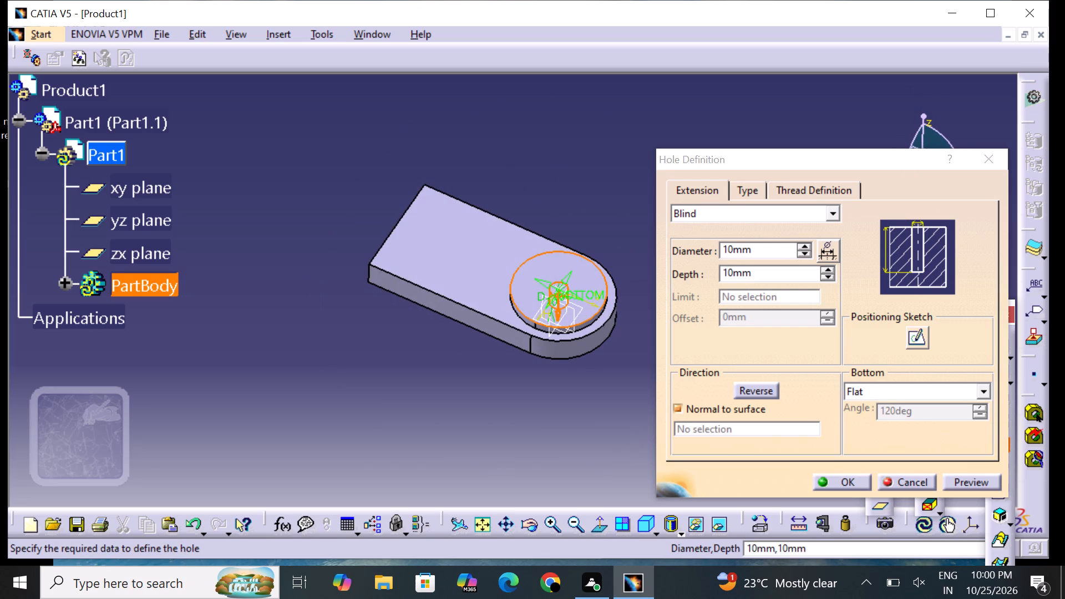
# Examine the hole's centre point in its positioning sketch and return to the hole definition.
pyautogui.click(918, 338)
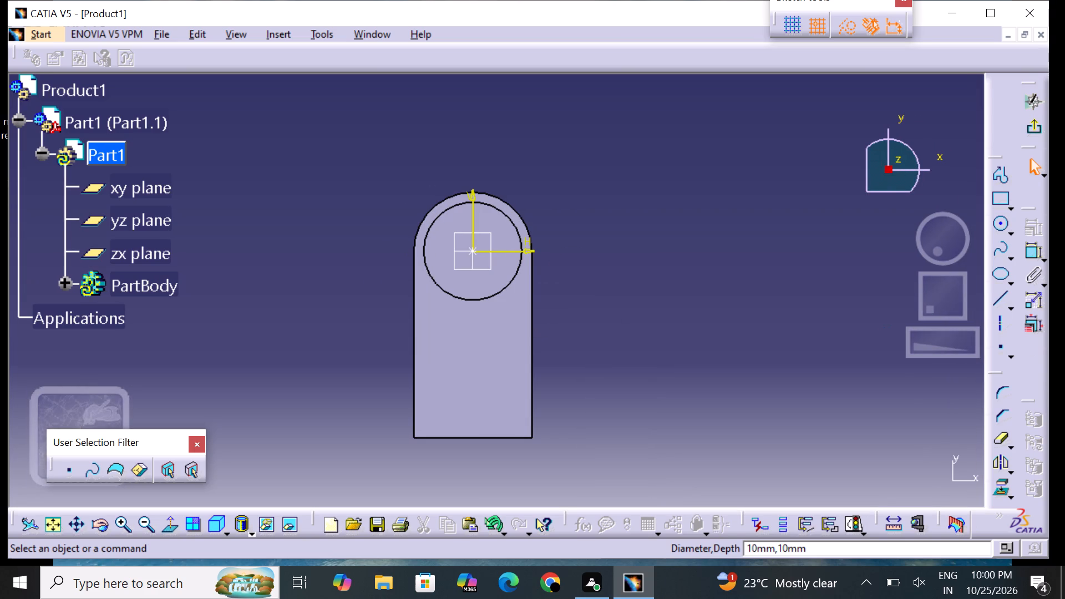
pyautogui.moveTo(772, 280); pyautogui.dragTo(815, 275, button='middle')
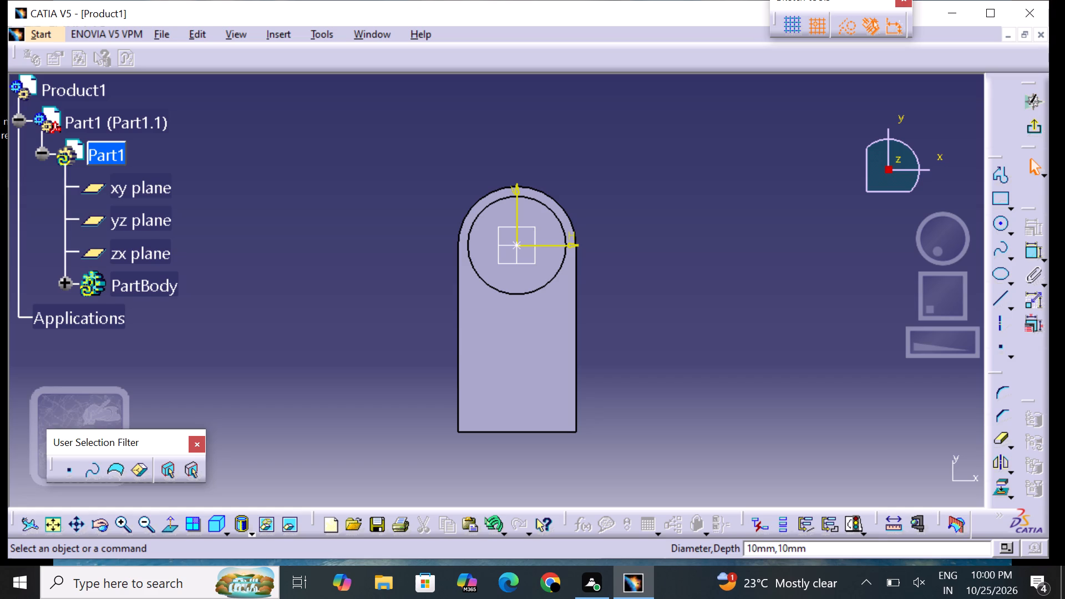
pyautogui.click(516, 244)
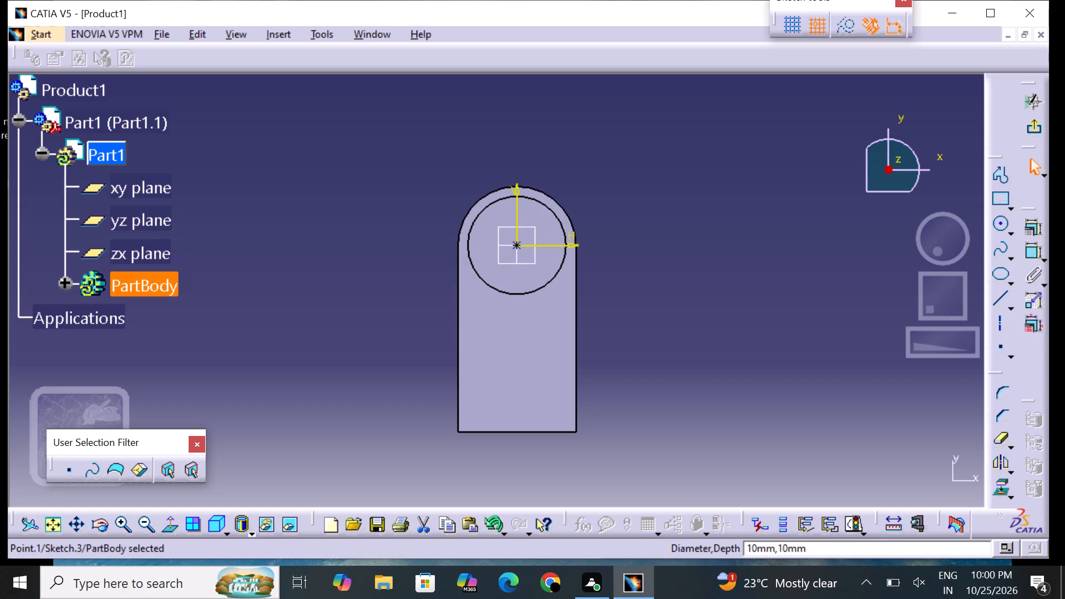
pyautogui.rightClick(627, 273)
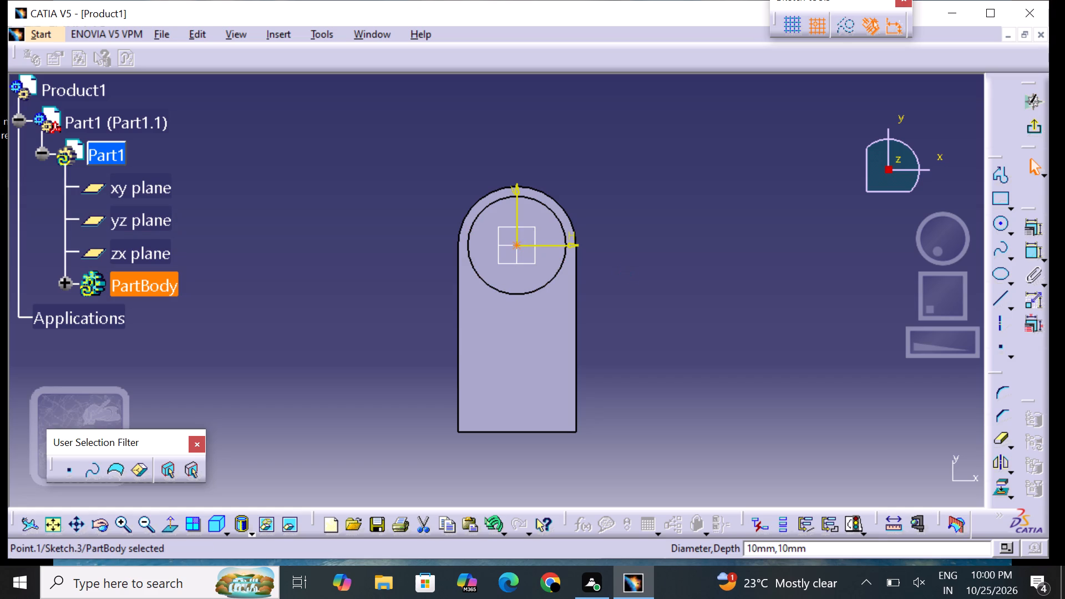
pyautogui.rightClick(628, 273)
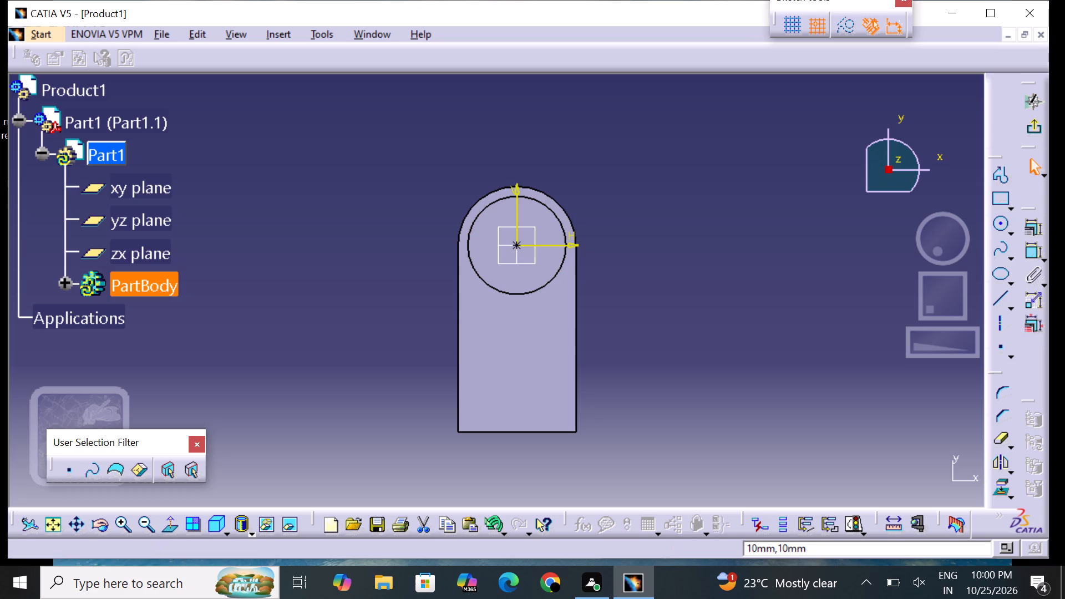
pyautogui.click(519, 248)
pyautogui.rightClick(520, 246)
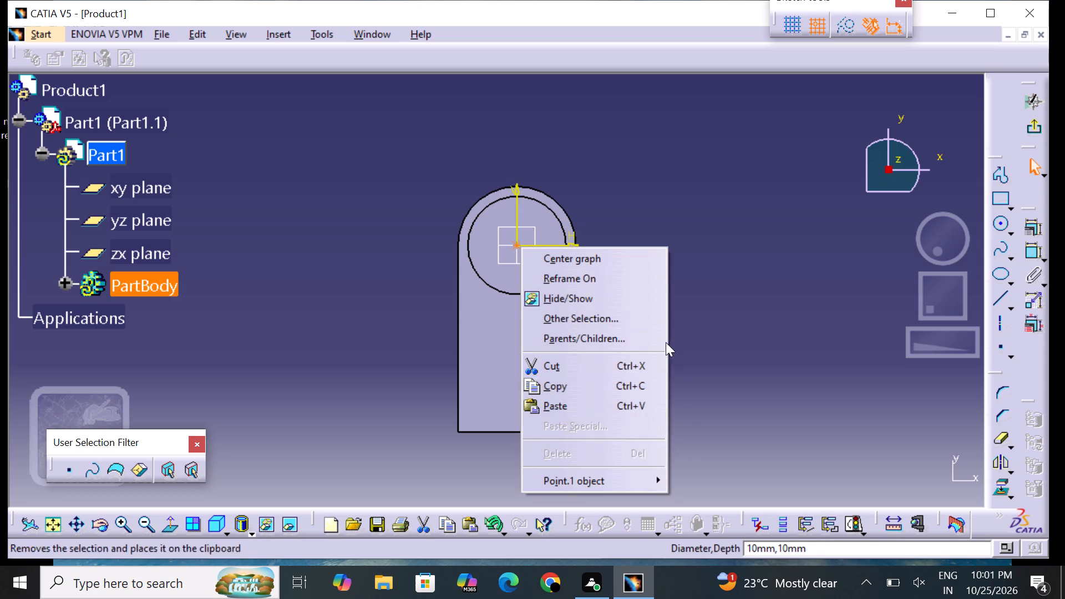
pyautogui.click(709, 315)
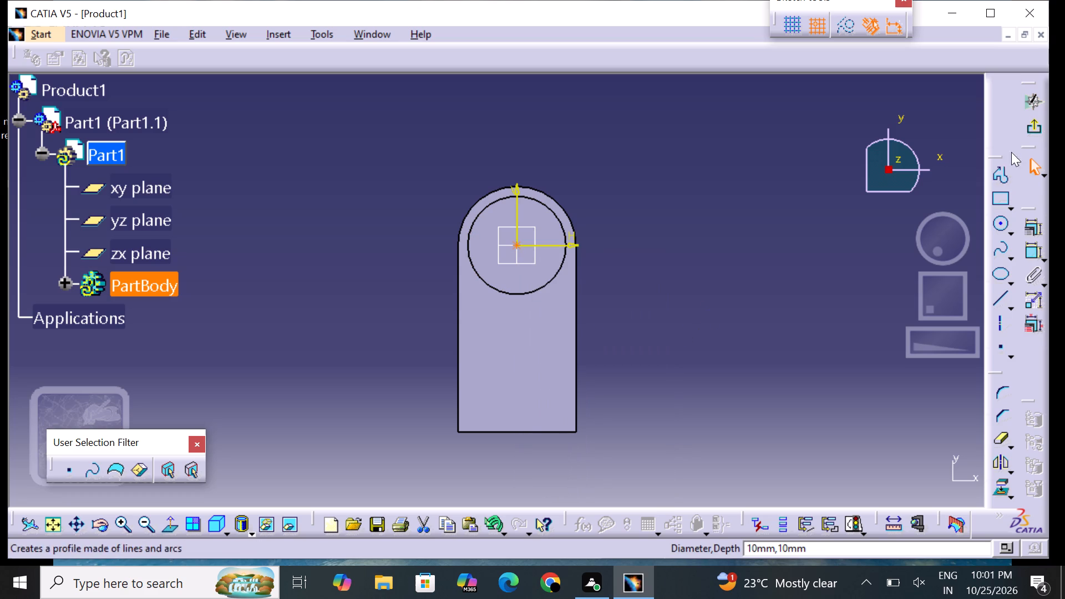
pyautogui.click(1036, 133)
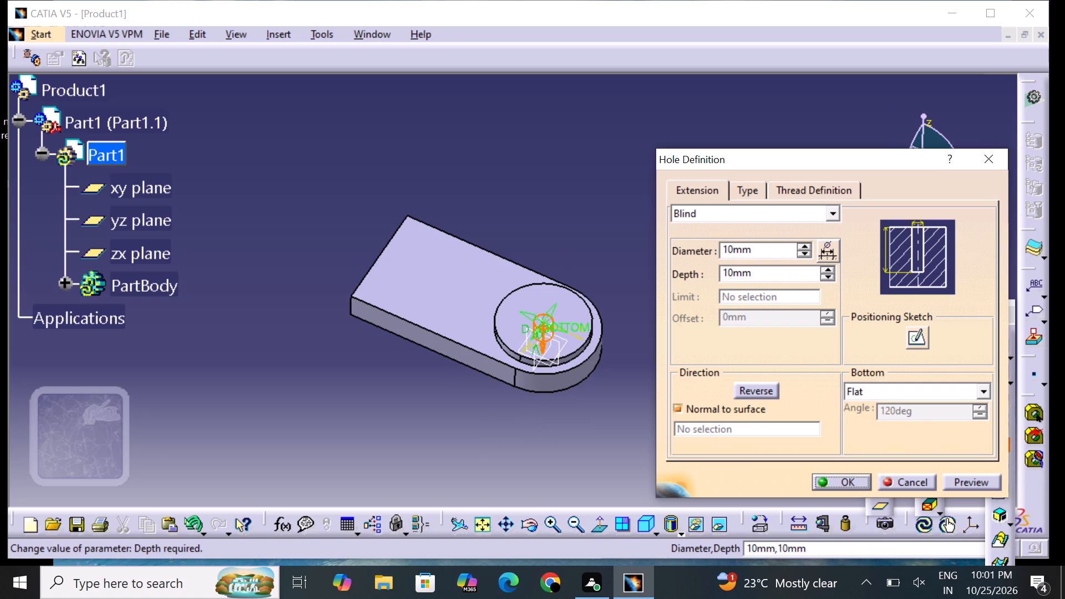
# Set the blind hole's diameter to 25 mm and its depth to 20 mm, then preview and create it.
pyautogui.click(755, 251)
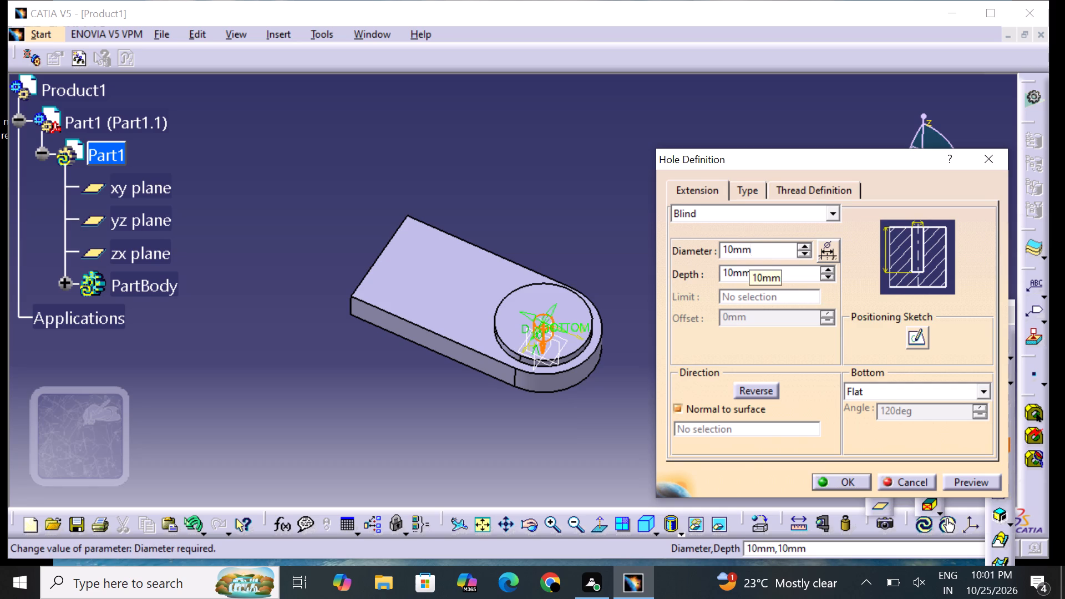
pyautogui.press('BackSpace')
pyautogui.press('BackSpace')
pyautogui.press('BackSpace')
pyautogui.press('BackSpace')
pyautogui.press('BackSpace')
pyautogui.press('BackSpace')
pyautogui.press('BackSpace')
pyautogui.press('BackSpace')
pyautogui.press('BackSpace')
pyautogui.press('BackSpace')
pyautogui.press('BackSpace')
pyautogui.press('BackSpace')
pyautogui.press('BackSpace')
pyautogui.press('BackSpace')
pyautogui.press('BackSpace')
pyautogui.press('BackSpace')
pyautogui.press('BackSpace')
pyautogui.press('BackSpace')
pyautogui.write('25')
pyautogui.click(761, 271)
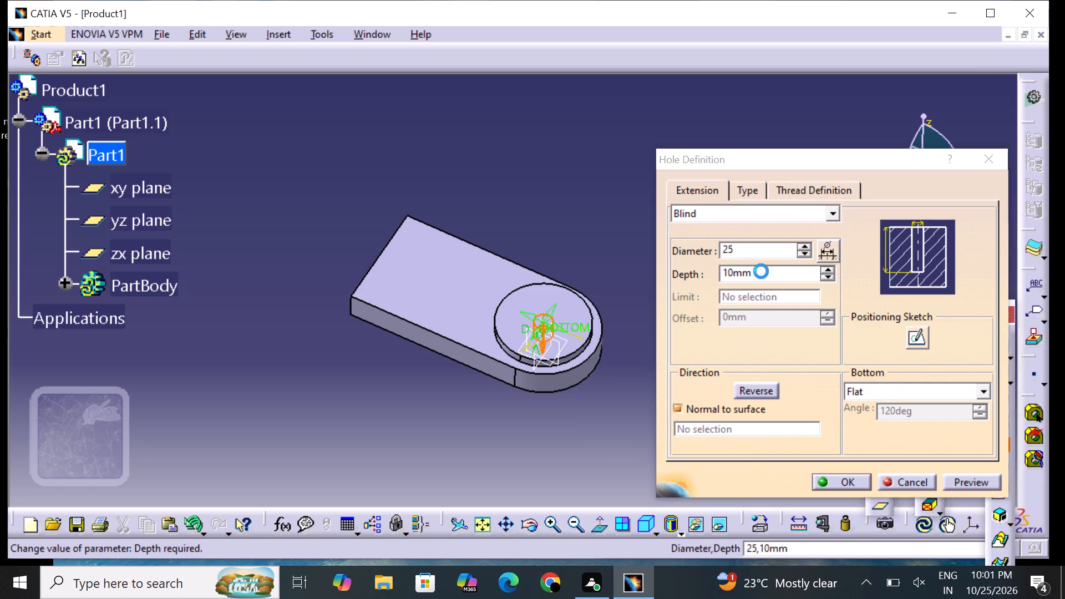
pyautogui.press('BackSpace')
pyautogui.press('BackSpace')
pyautogui.press('BackSpace')
pyautogui.press('BackSpace')
pyautogui.press('BackSpace')
pyautogui.press('BackSpace')
pyautogui.press('BackSpace')
pyautogui.press('BackSpace')
pyautogui.press('BackSpace')
pyautogui.press('BackSpace')
pyautogui.press('BackSpace')
pyautogui.write('20')
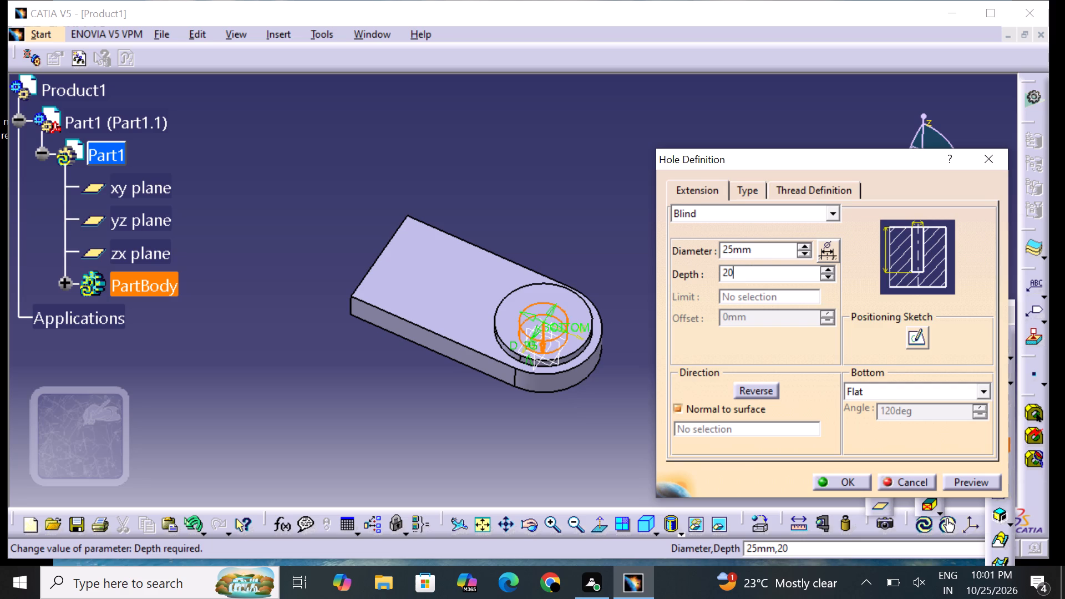
pyautogui.click(860, 479)
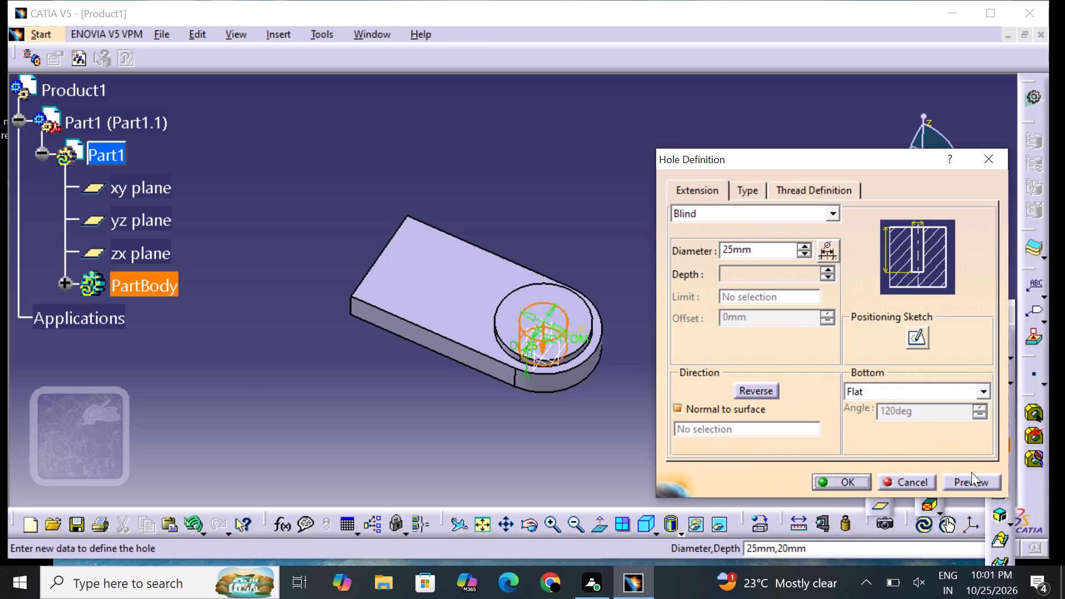
pyautogui.click(971, 480)
pyautogui.click(843, 480)
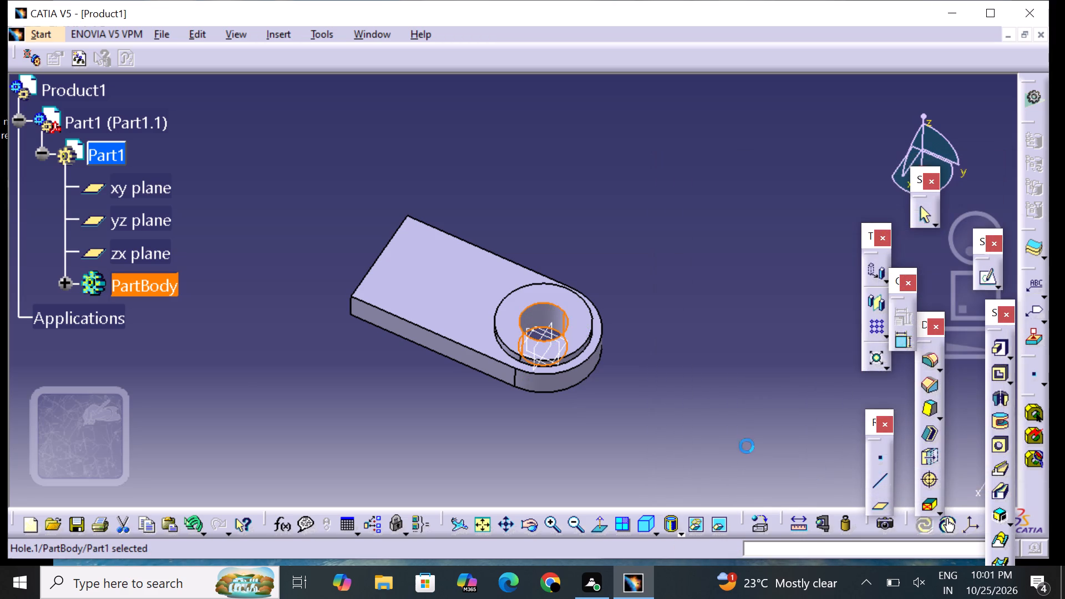
pyautogui.click(707, 410)
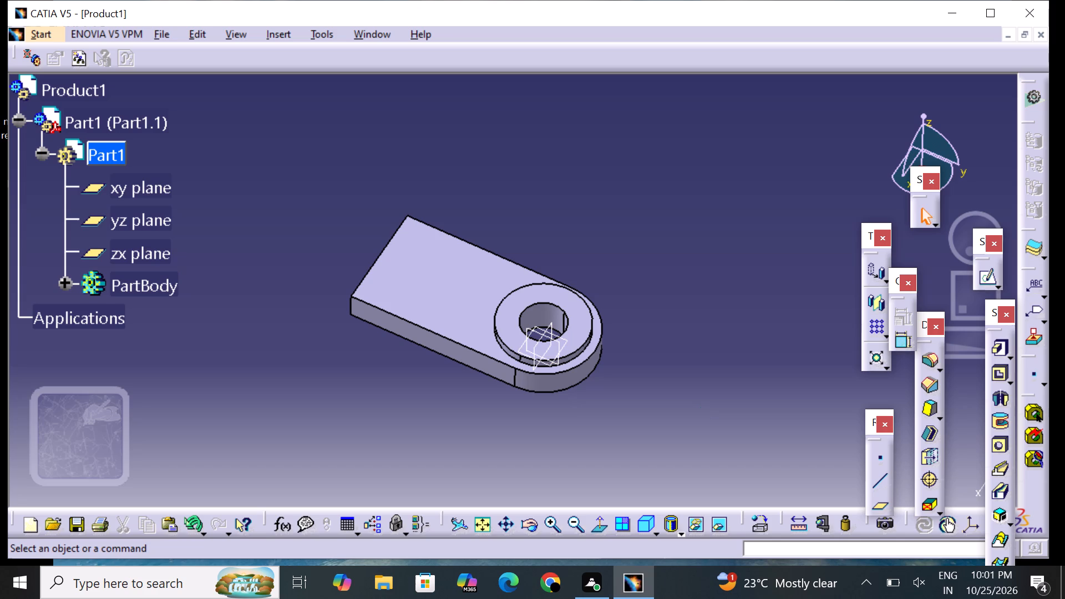
# Examine the part with its raised boss and hole from several angles.
pyautogui.moveTo(336, 260); pyautogui.dragTo(374, 361, button='middle')
pyautogui.moveTo(336, 260); pyautogui.dragTo(374, 360, button='right')
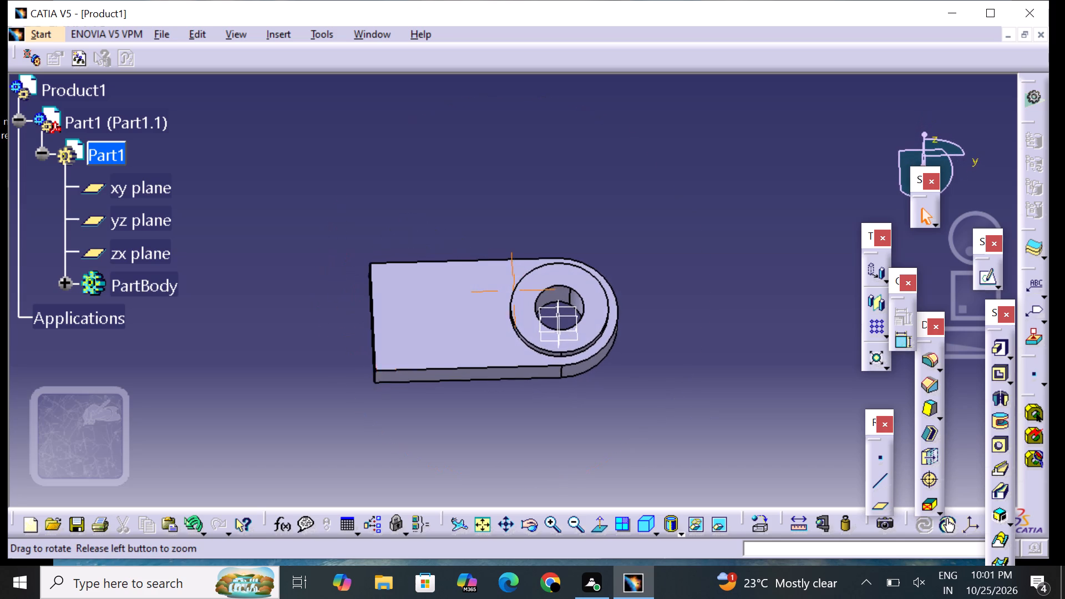
pyautogui.moveTo(523, 412); pyautogui.dragTo(525, 383, button='middle')
pyautogui.moveTo(523, 412); pyautogui.dragTo(525, 383, button='right')
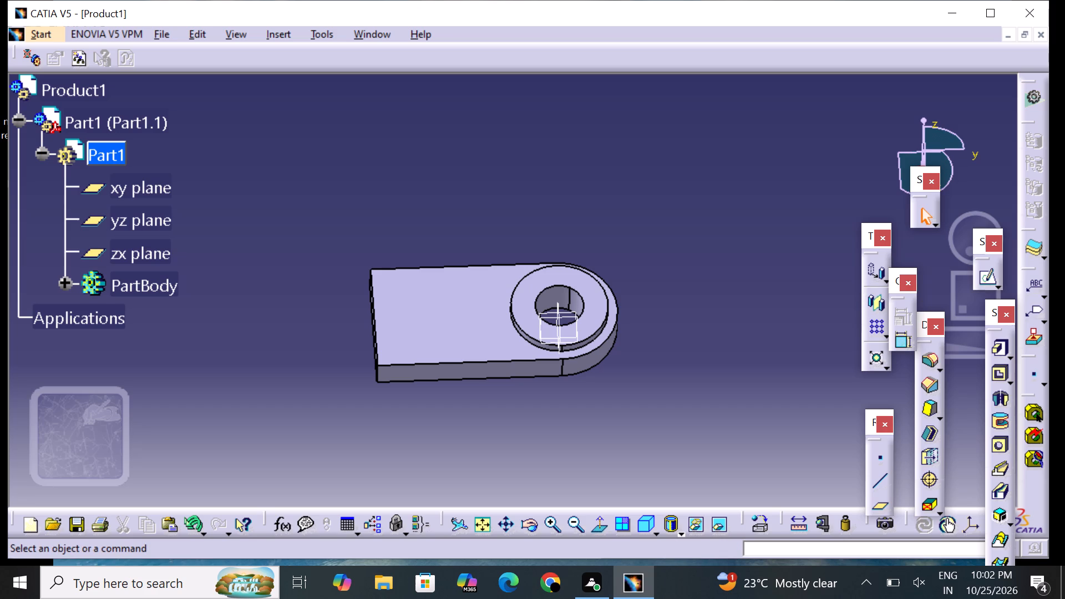
pyautogui.moveTo(659, 320); pyautogui.dragTo(662, 319, button='middle')
pyautogui.moveTo(662, 319); pyautogui.dragTo(618, 338, button='right')
pyautogui.moveTo(662, 319); pyautogui.dragTo(621, 333, button='middle')
pyautogui.moveTo(449, 407); pyautogui.dragTo(433, 361, button='middle')
pyautogui.moveTo(450, 409); pyautogui.dragTo(433, 361, button='right')
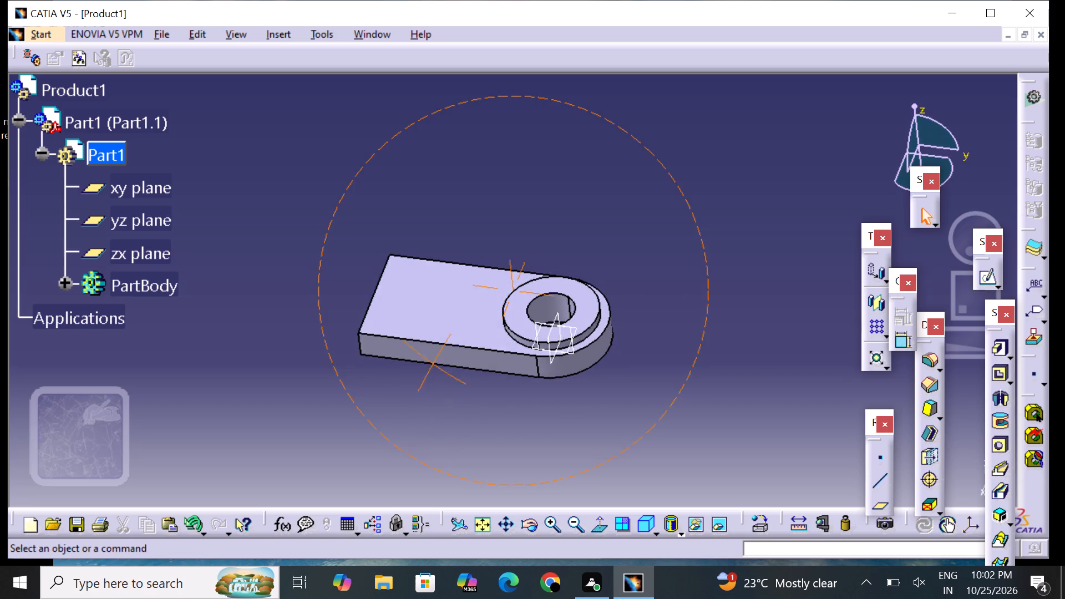
pyautogui.moveTo(433, 361); pyautogui.dragTo(430, 353, button='middle')
pyautogui.moveTo(433, 361); pyautogui.dragTo(430, 353, button='right')
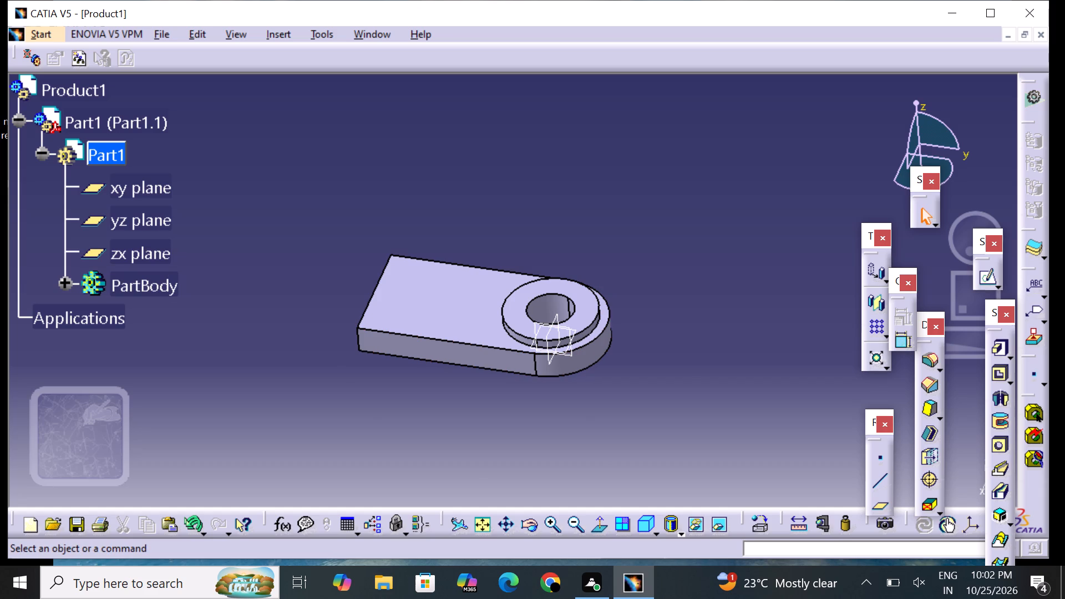
pyautogui.moveTo(660, 407); pyautogui.dragTo(662, 358, button='middle')
pyautogui.moveTo(661, 407); pyautogui.dragTo(662, 358, button='right')
pyautogui.moveTo(382, 407); pyautogui.dragTo(388, 399, button='middle')
pyautogui.moveTo(382, 407); pyautogui.dragTo(388, 399, button='right')
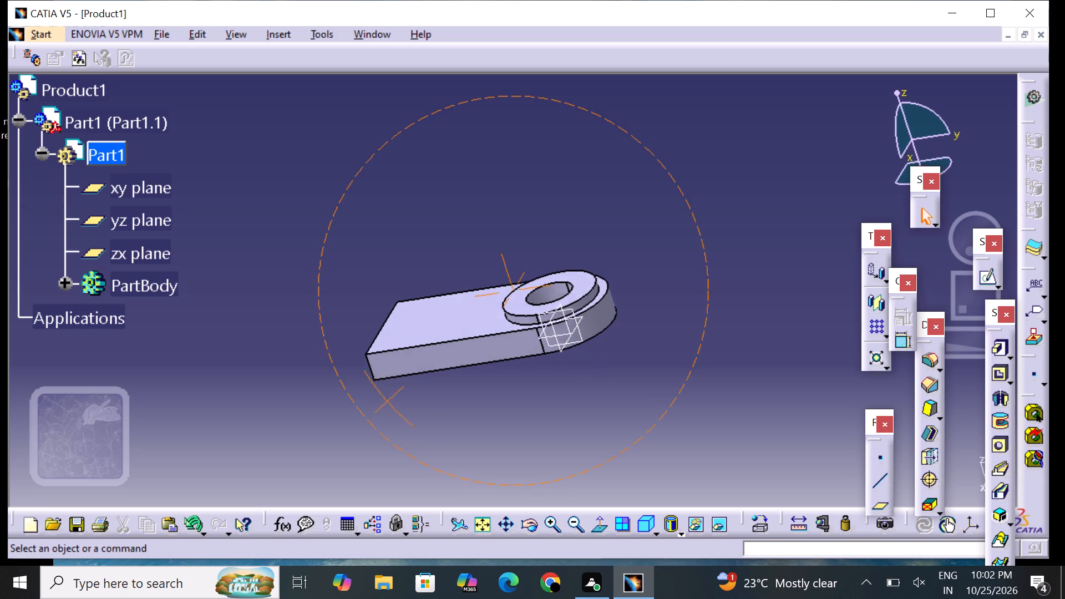
pyautogui.moveTo(388, 399); pyautogui.dragTo(397, 390, button='right')
pyautogui.moveTo(388, 399); pyautogui.dragTo(397, 390, button='middle')
pyautogui.scroll(1, 415, 390)
pyautogui.moveTo(698, 361); pyautogui.dragTo(686, 415, button='middle')
pyautogui.moveTo(698, 361); pyautogui.dragTo(686, 417, button='right')
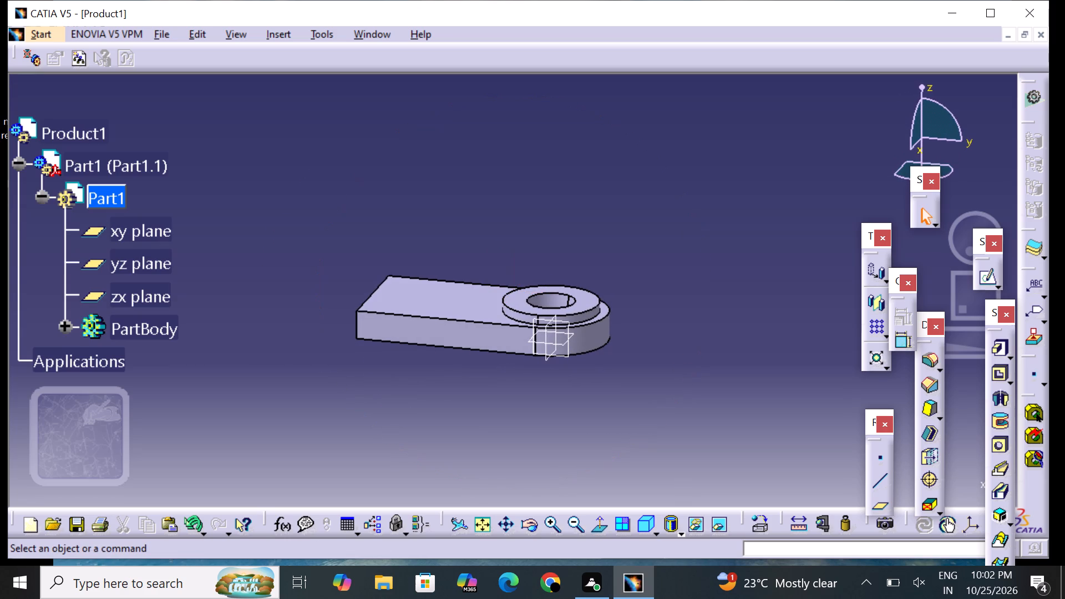
pyautogui.click(897, 580)
pyautogui.click(709, 412)
# Start a sketch on the pad's long straight side face and draw a circle about 45 mm in diameter above the pad.
pyautogui.click(483, 341)
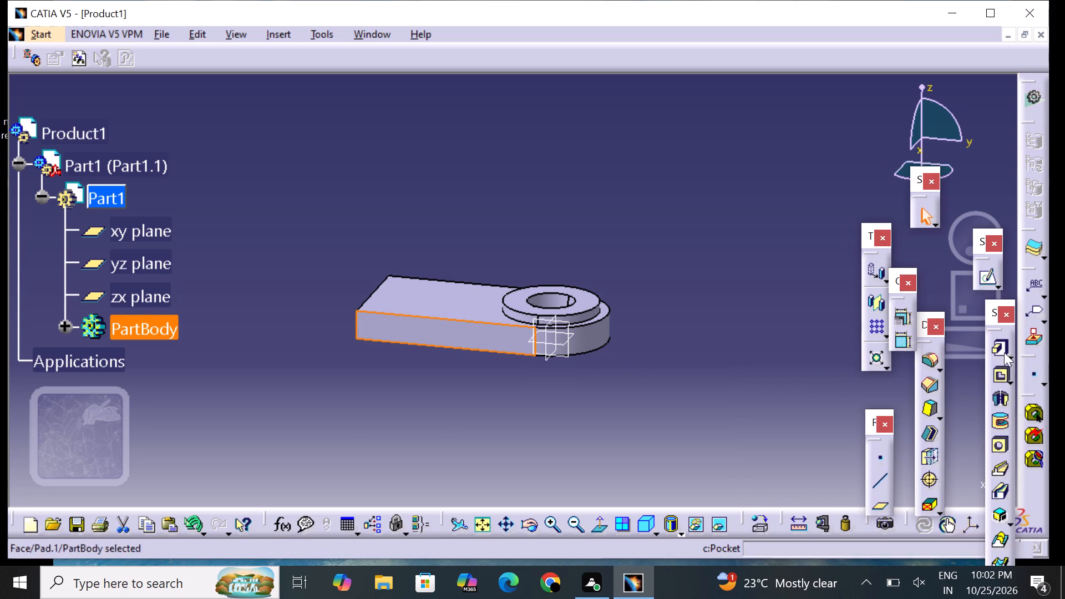
pyautogui.click(984, 278)
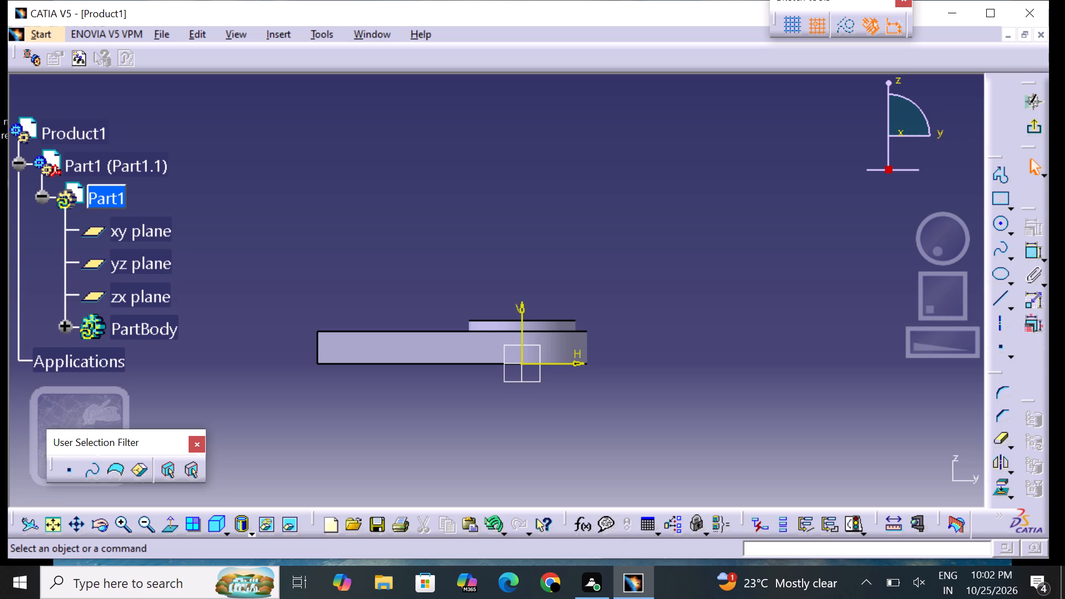
pyautogui.click(998, 224)
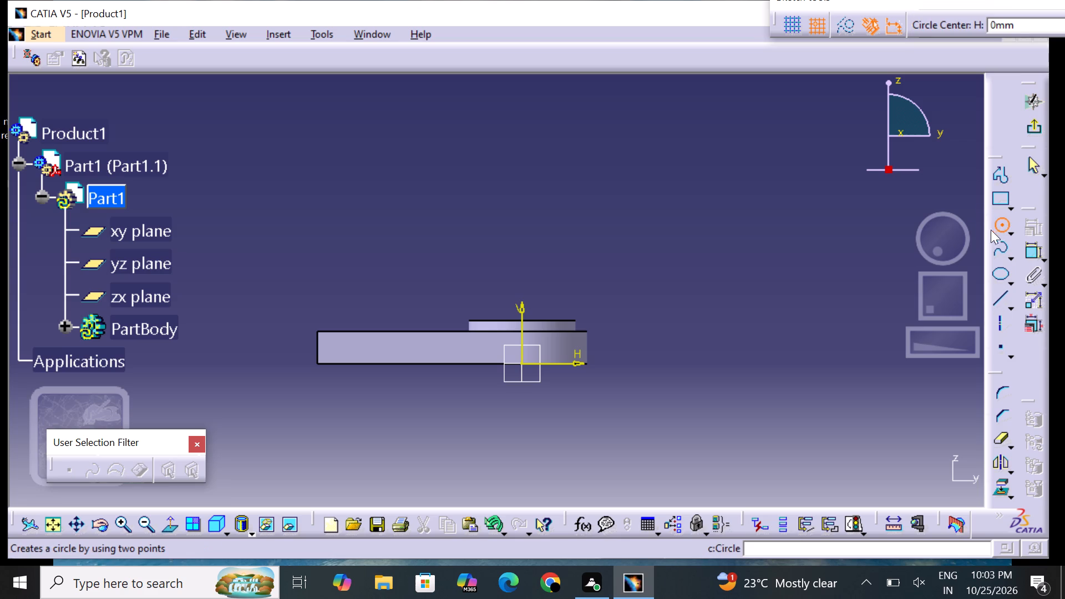
pyautogui.click(372, 264)
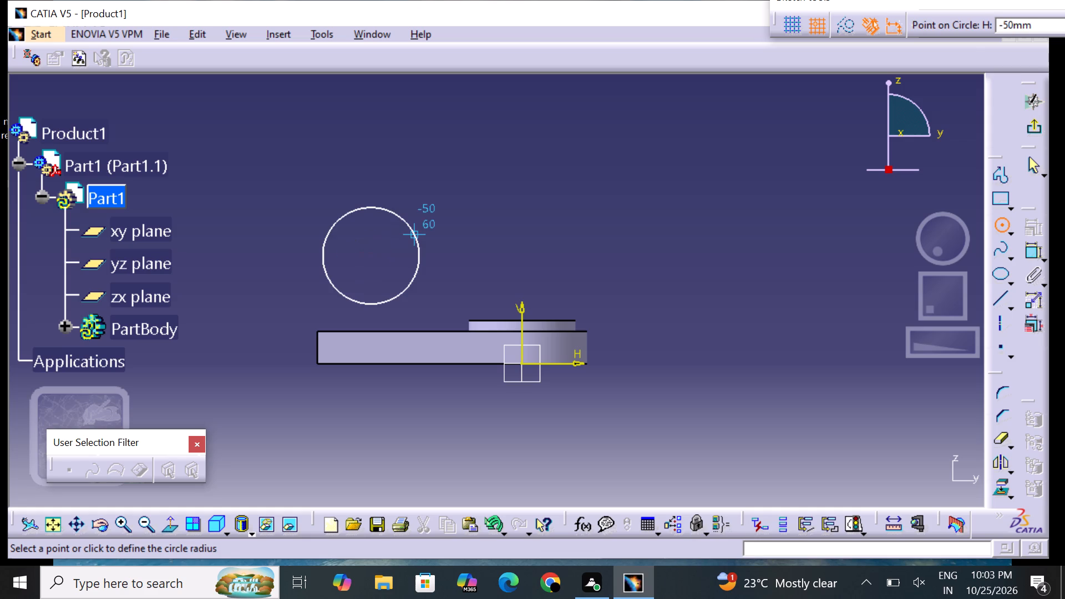
pyautogui.click(423, 233)
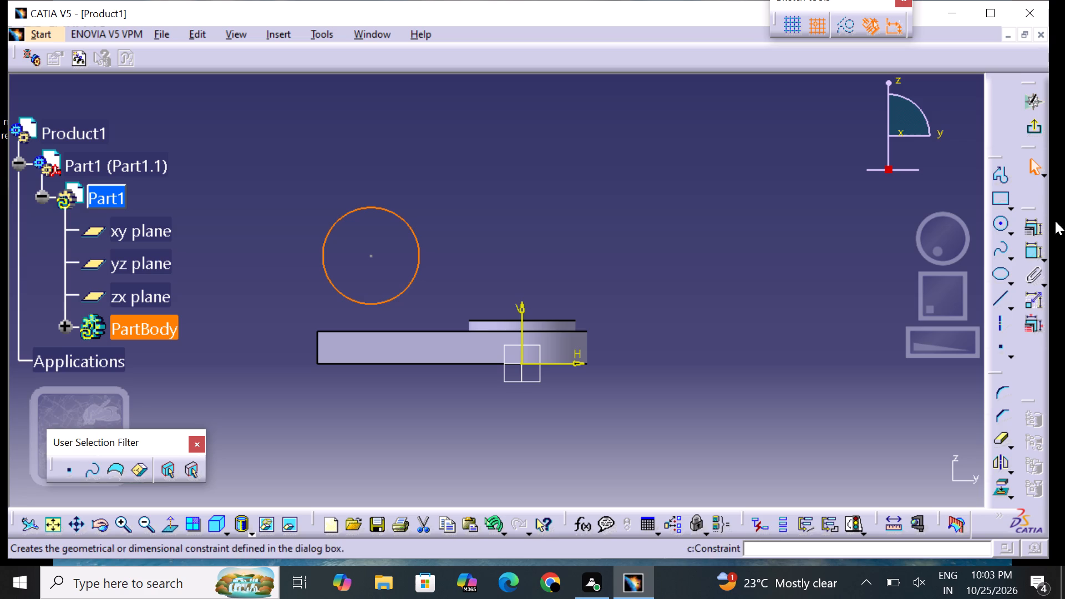
# Draw an open U-shaped profile about 52 mm wide and 30 mm high, starting on the circle's left side and passing below it.
pyautogui.click(1001, 175)
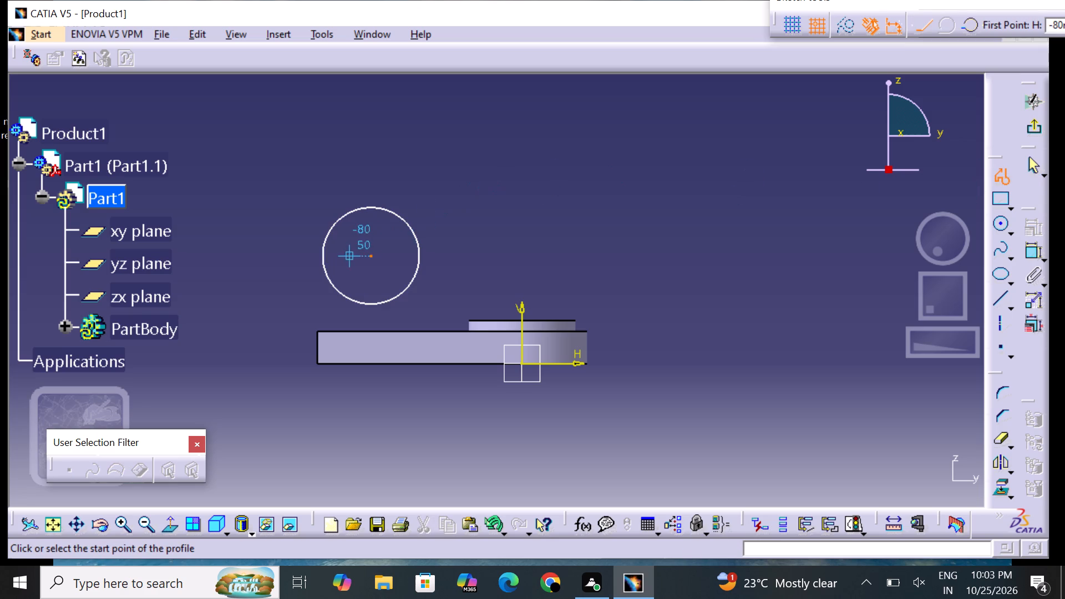
pyautogui.click(321, 256)
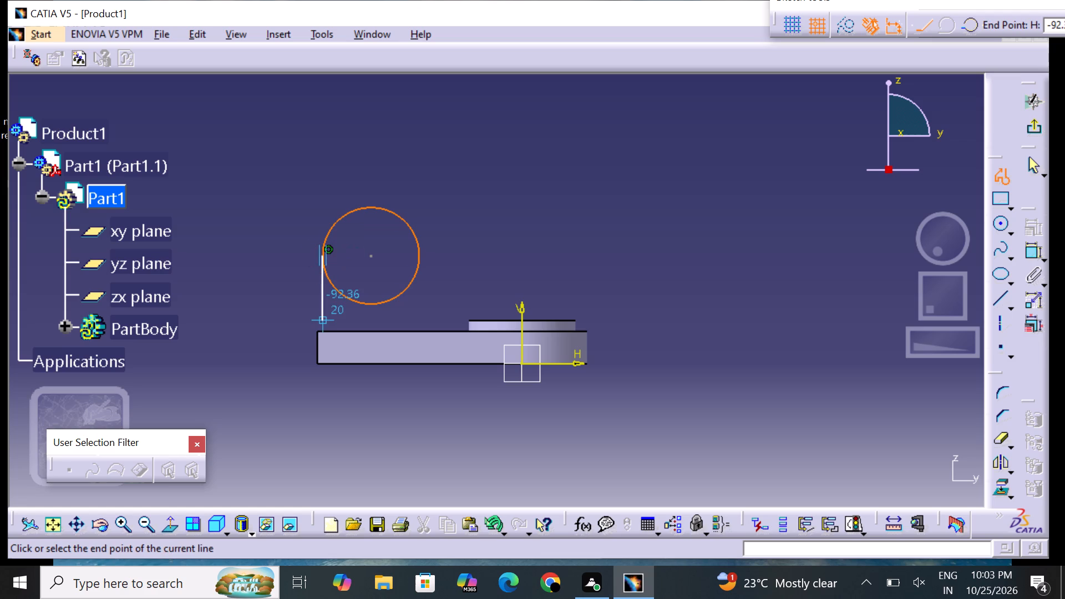
pyautogui.click(323, 313)
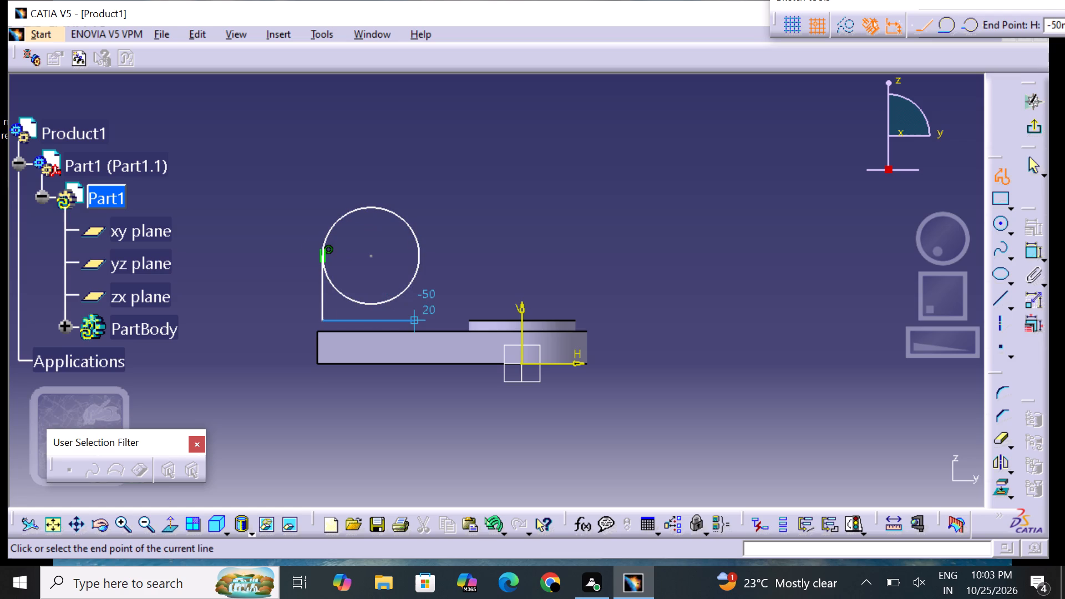
pyautogui.click(428, 318)
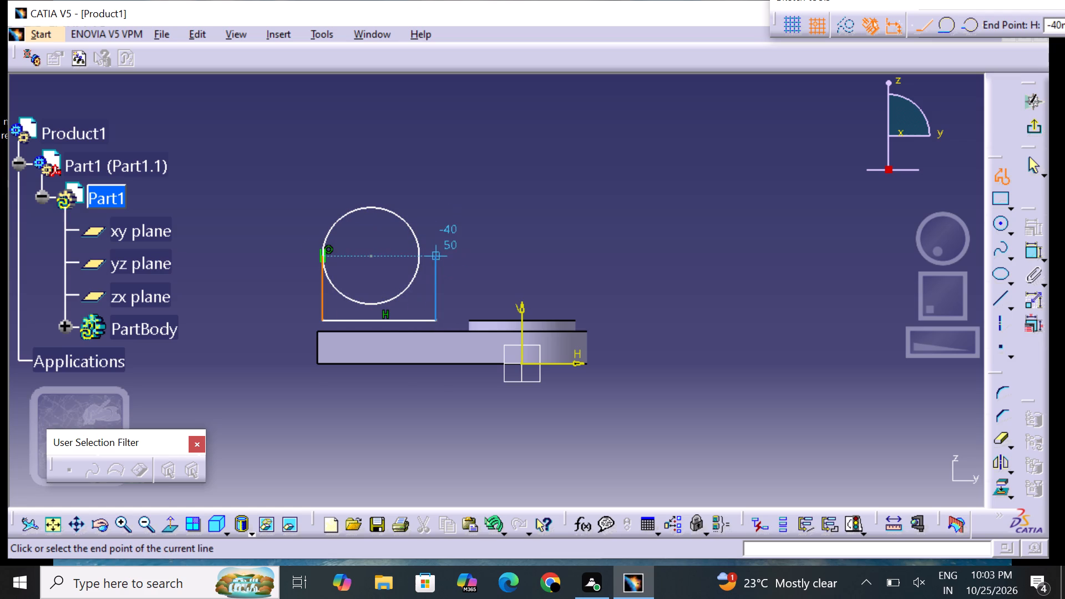
pyautogui.click(436, 258)
pyautogui.press('Escape')
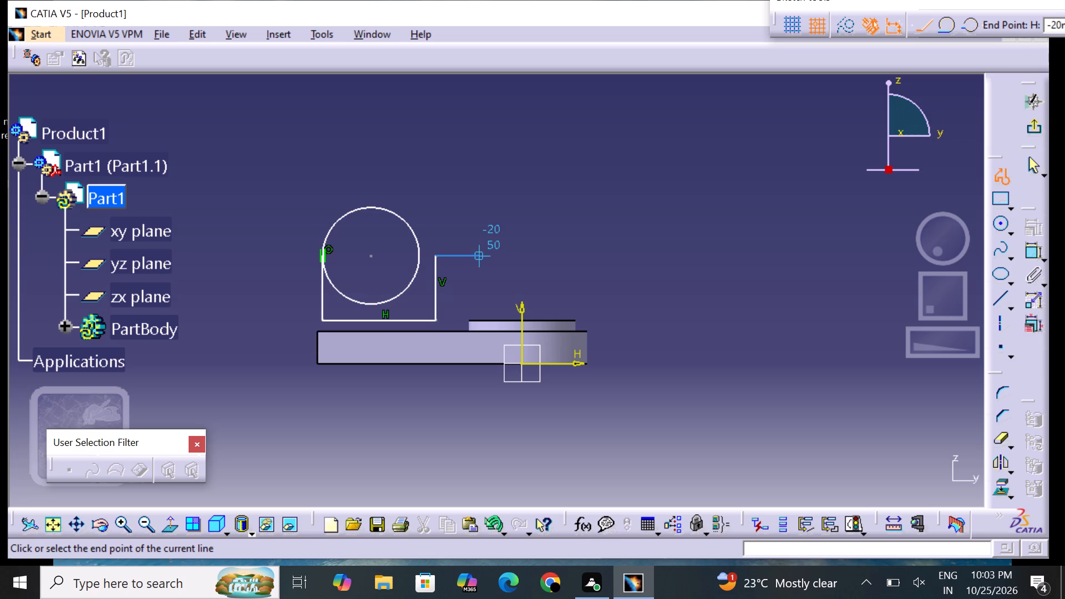
pyautogui.press('Escape')
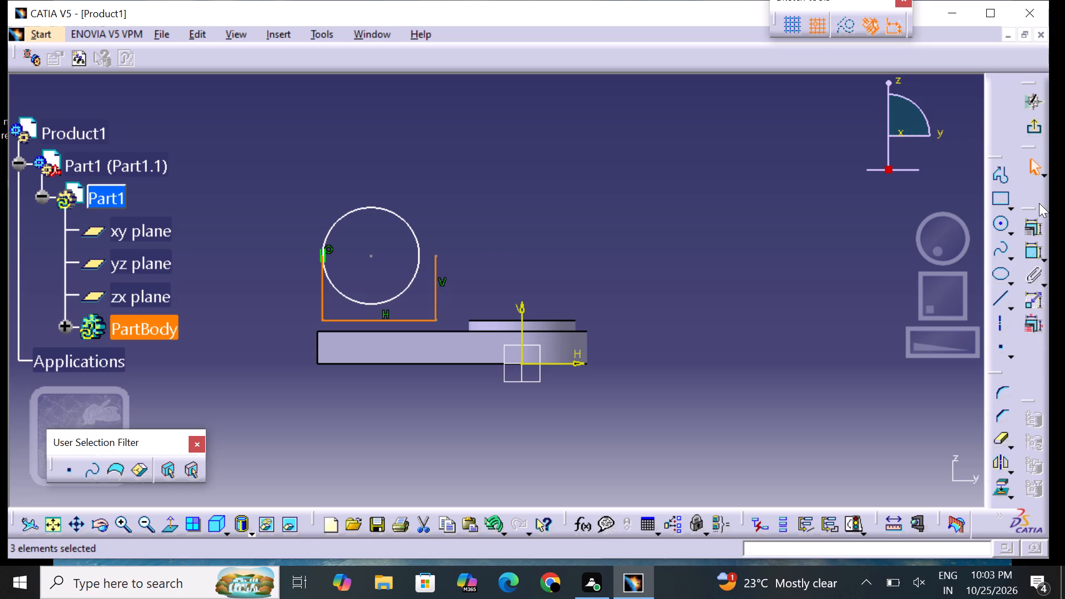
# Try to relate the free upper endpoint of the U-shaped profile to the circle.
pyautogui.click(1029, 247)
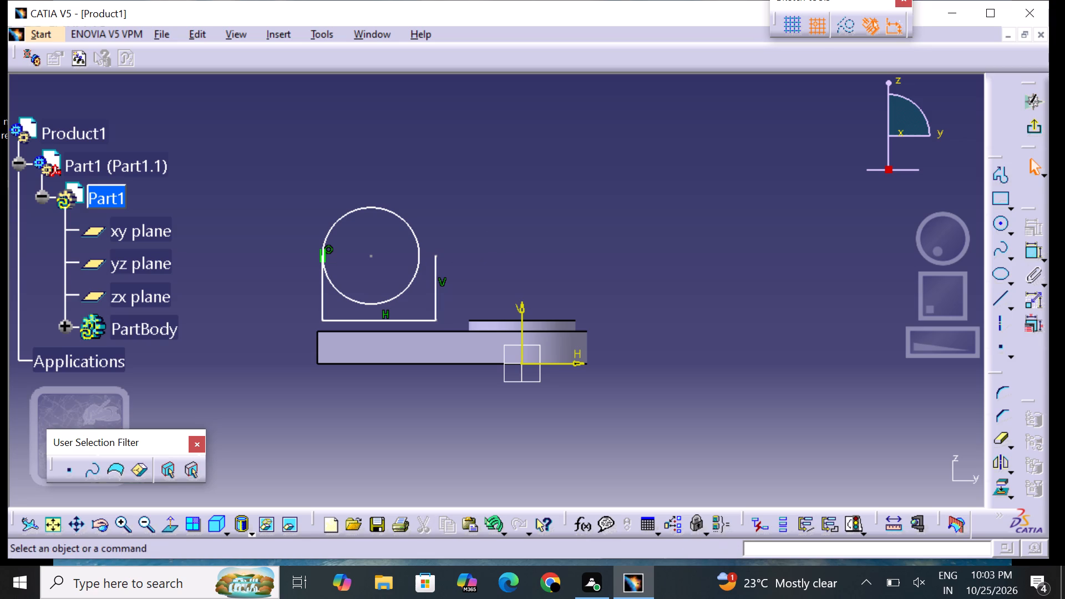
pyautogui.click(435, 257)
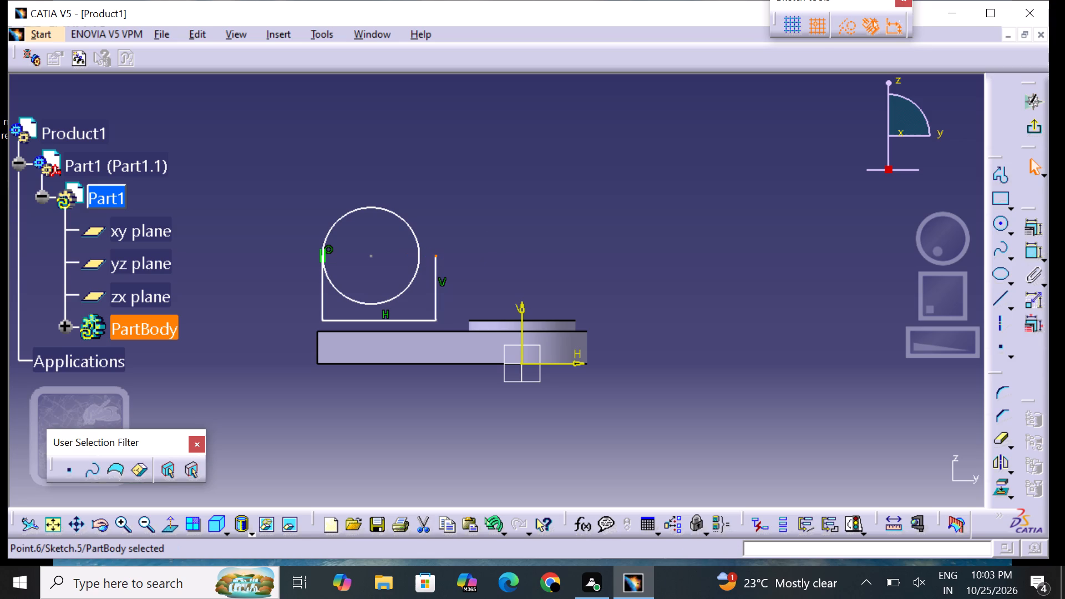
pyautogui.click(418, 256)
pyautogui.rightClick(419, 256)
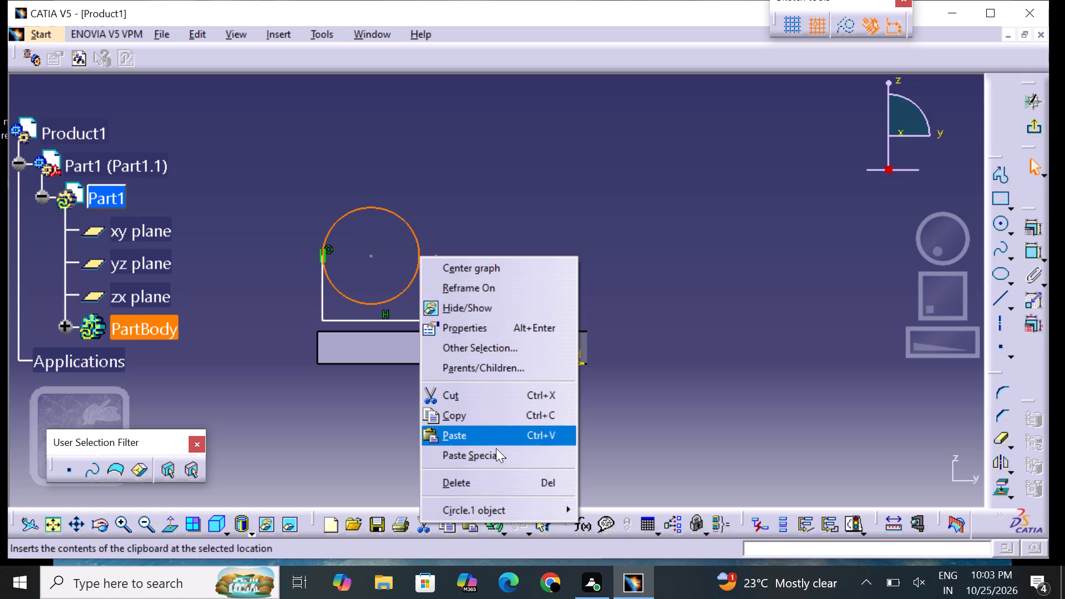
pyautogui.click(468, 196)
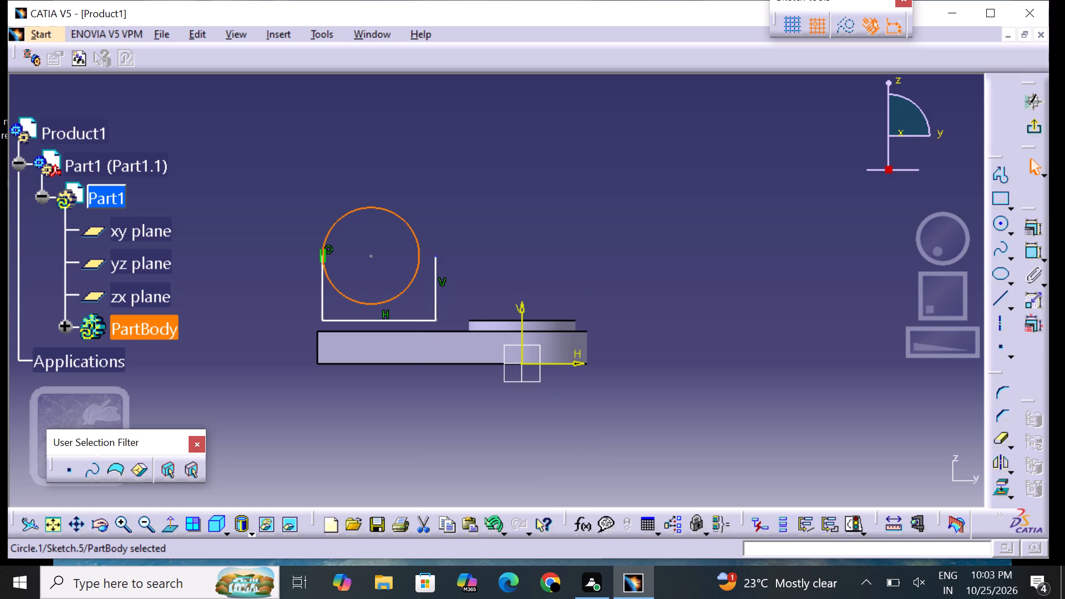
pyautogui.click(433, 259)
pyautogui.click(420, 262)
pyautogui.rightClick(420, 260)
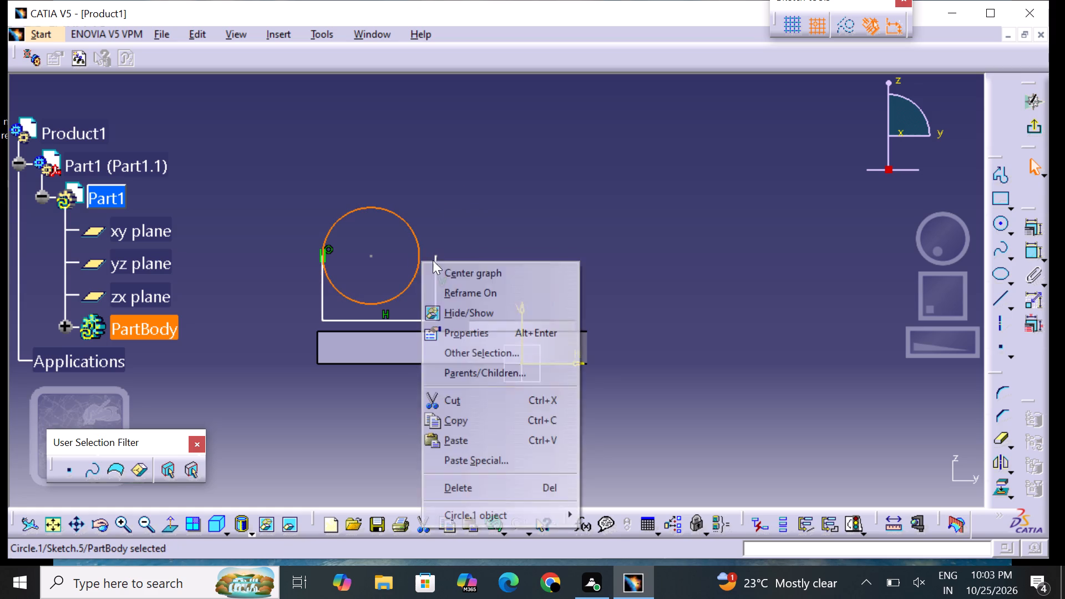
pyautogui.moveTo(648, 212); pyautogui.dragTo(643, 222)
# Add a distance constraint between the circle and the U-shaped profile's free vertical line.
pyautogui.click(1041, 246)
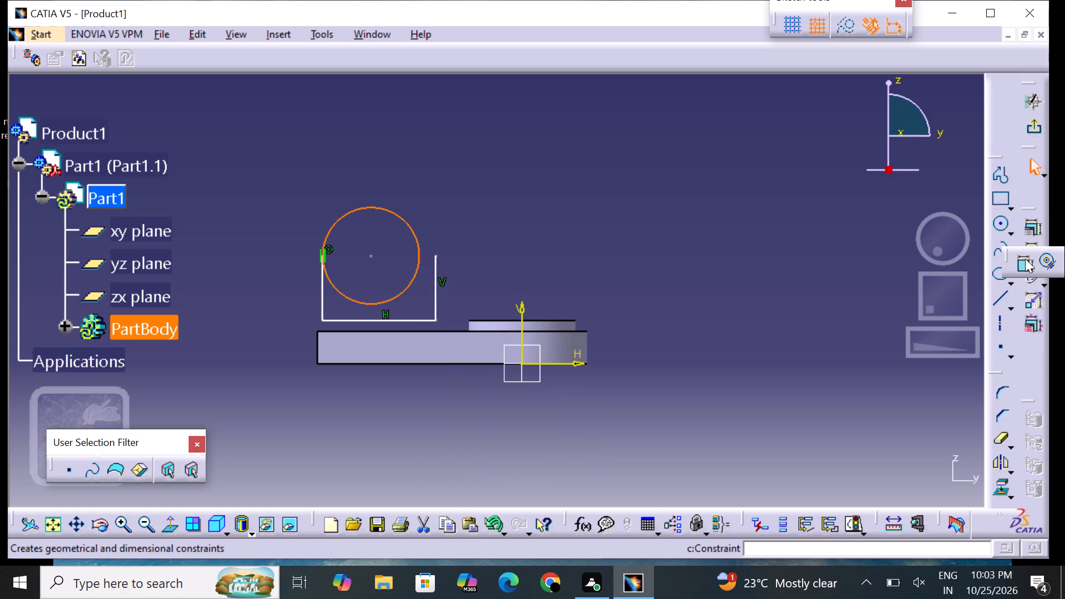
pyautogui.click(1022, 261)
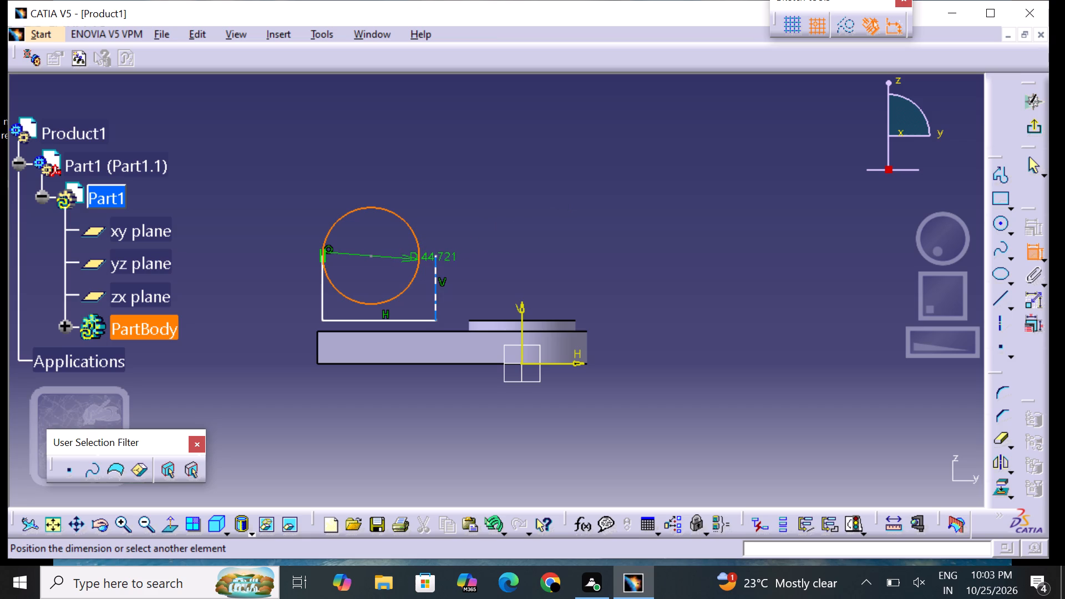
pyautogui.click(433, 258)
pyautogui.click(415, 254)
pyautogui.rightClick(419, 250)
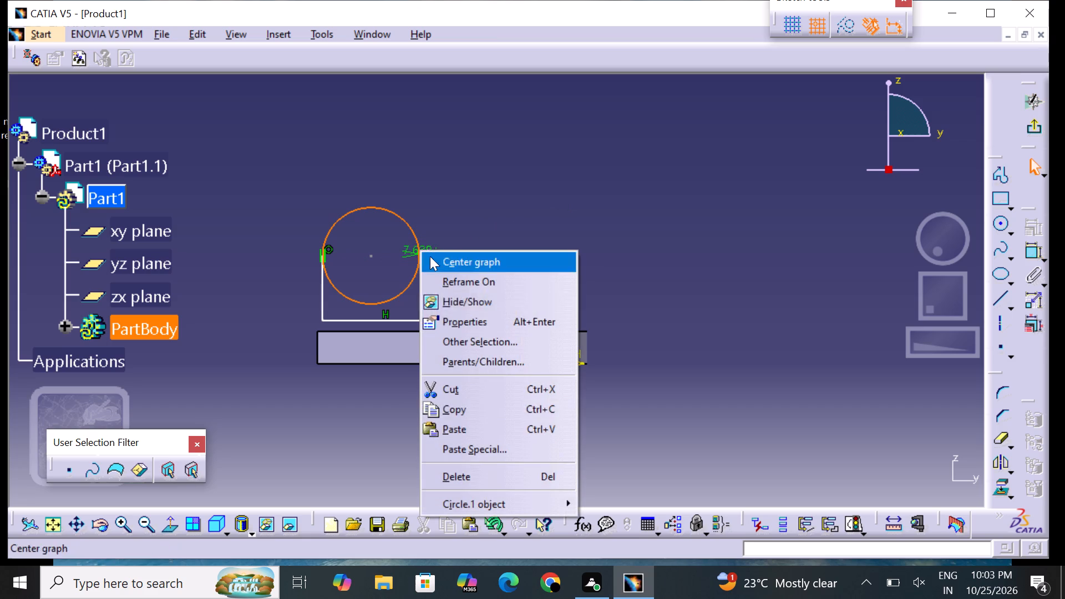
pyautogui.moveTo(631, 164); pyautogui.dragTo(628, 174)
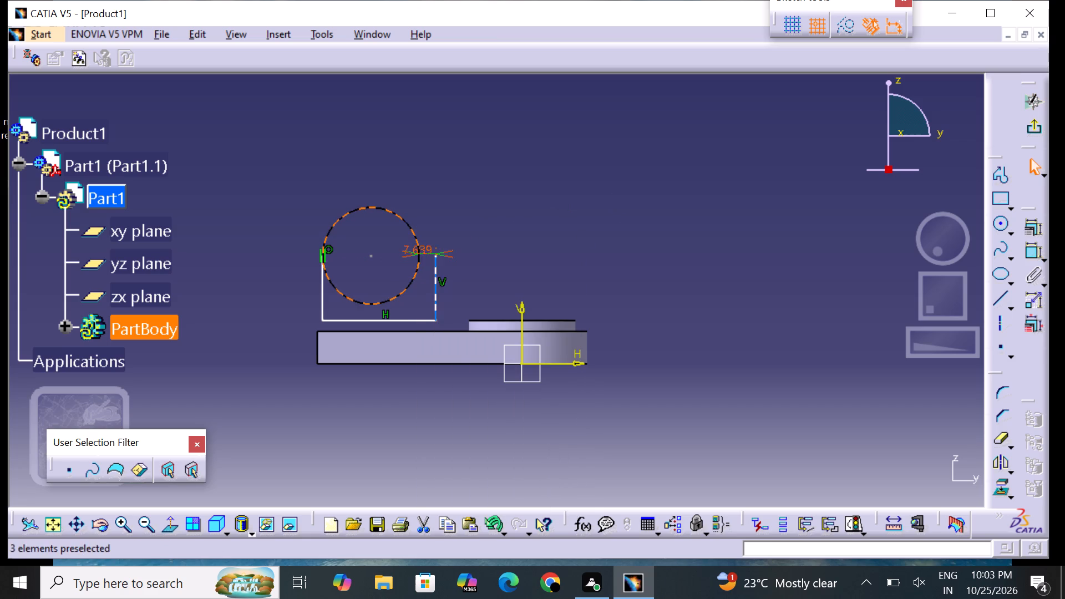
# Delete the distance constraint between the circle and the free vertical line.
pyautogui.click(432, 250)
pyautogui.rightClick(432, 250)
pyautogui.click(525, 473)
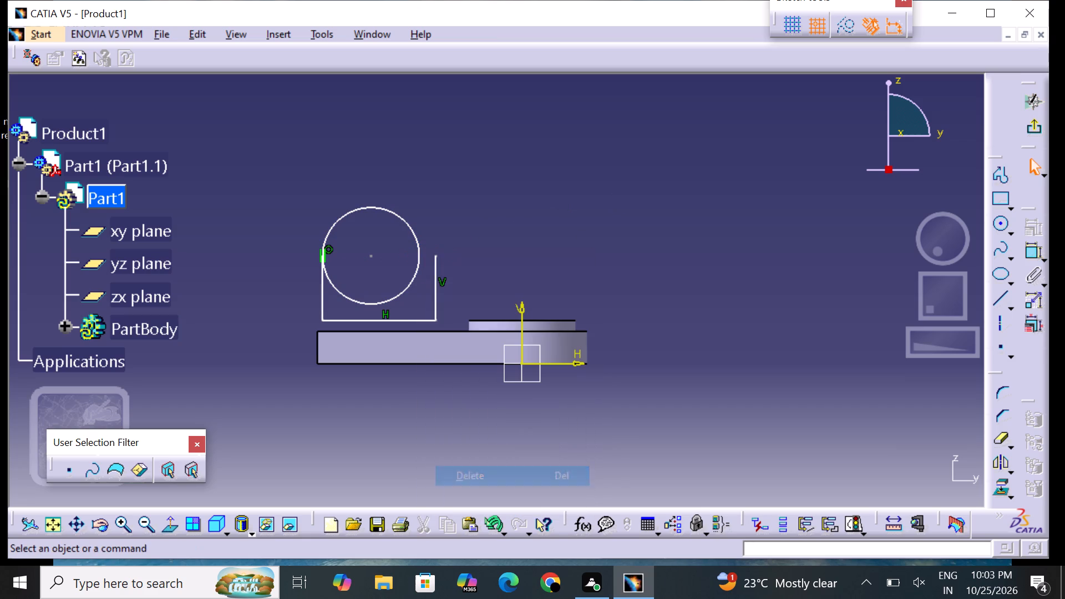
# Make the U-shaped profile's free vertical line tangent to the circle with a Tangency constraint.
pyautogui.click(1035, 252)
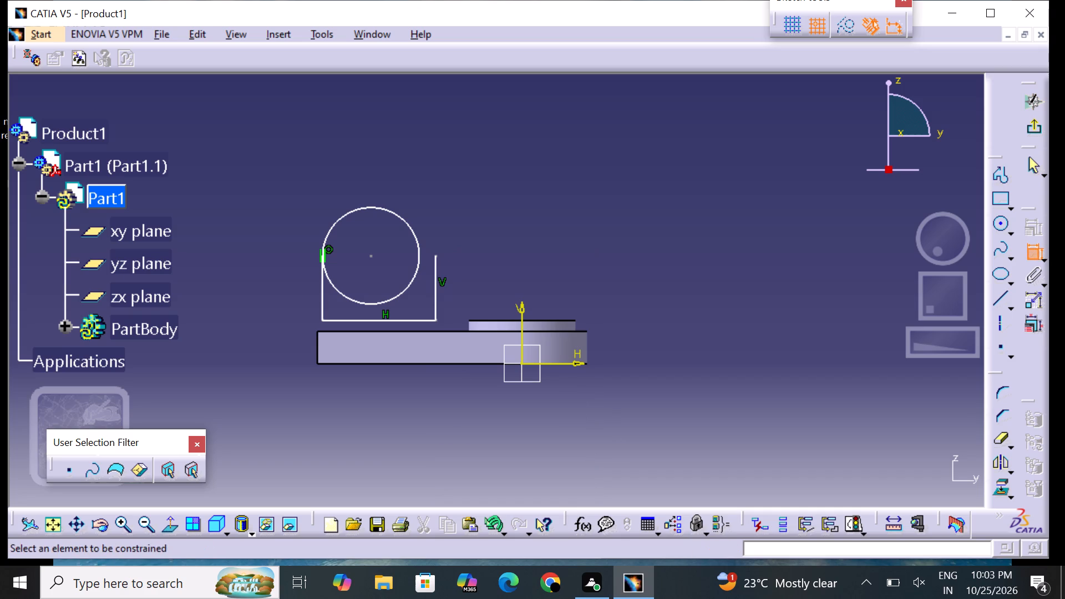
pyautogui.click(438, 264)
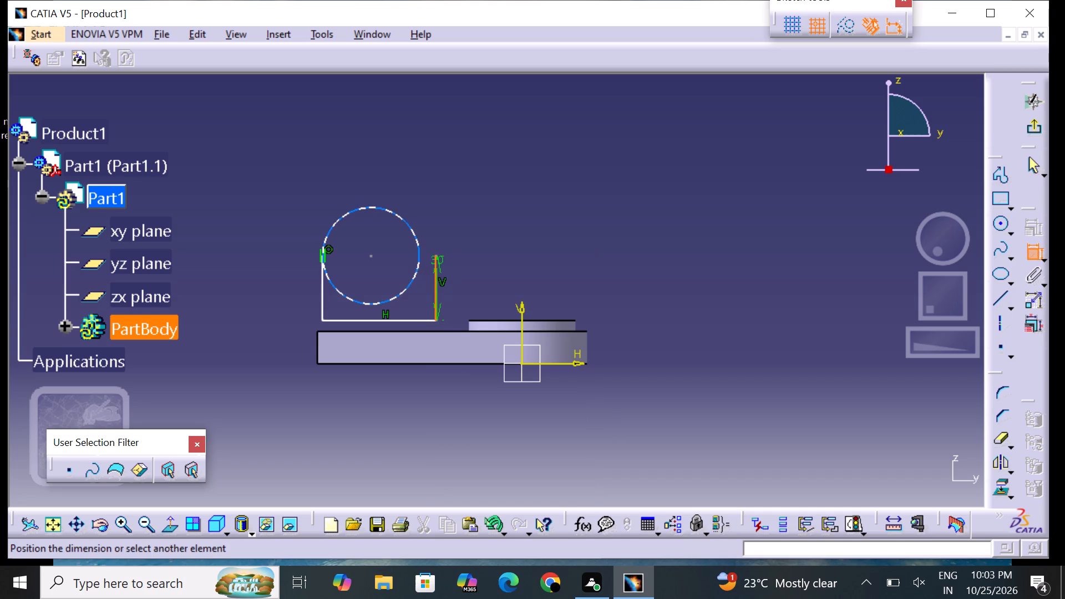
pyautogui.click(417, 264)
pyautogui.rightClick(424, 260)
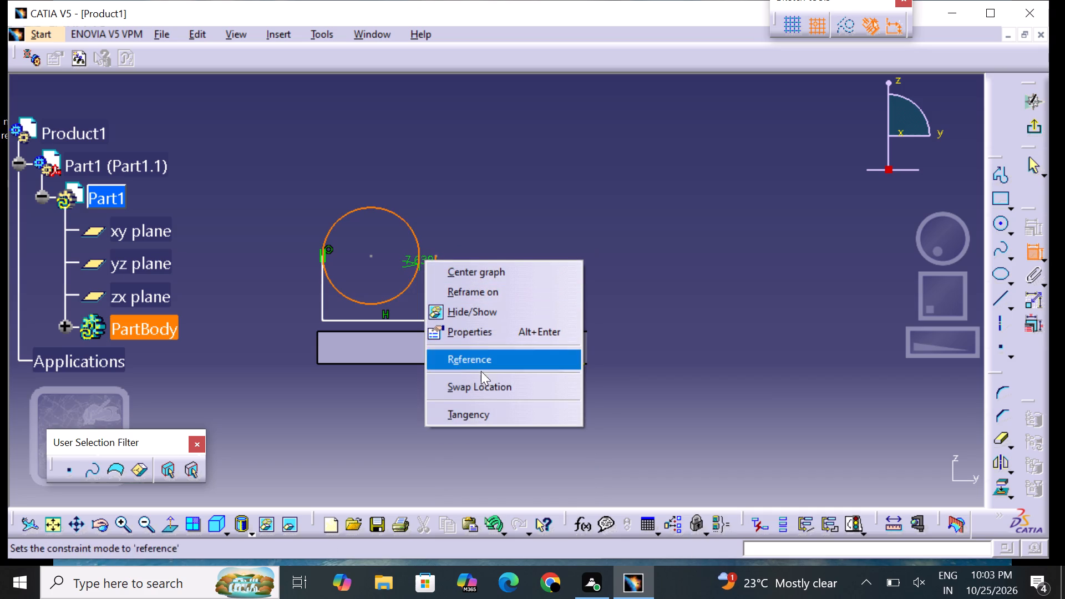
pyautogui.click(491, 409)
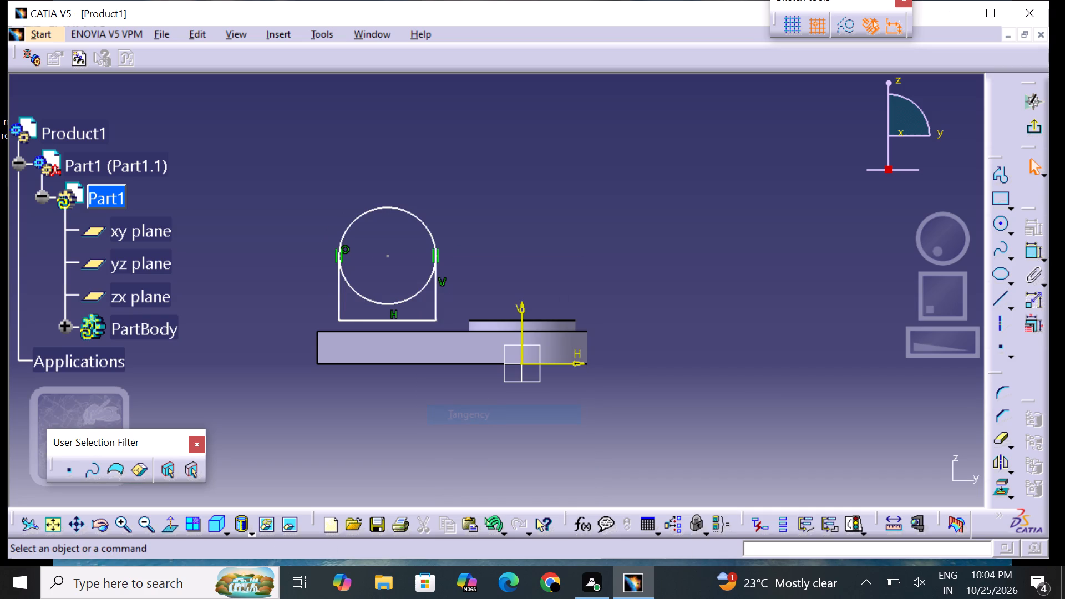
pyautogui.click(678, 347)
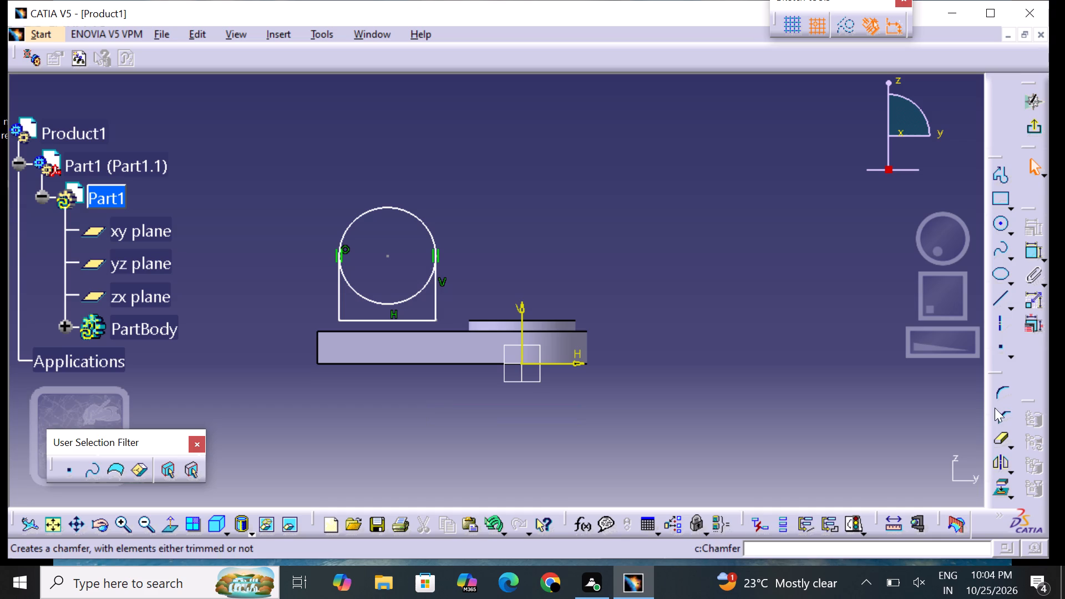
# Trim away the lower arc of the circle inside the U-shaped profile with Quick Trim, leaving an arched outline.
pyautogui.click(998, 438)
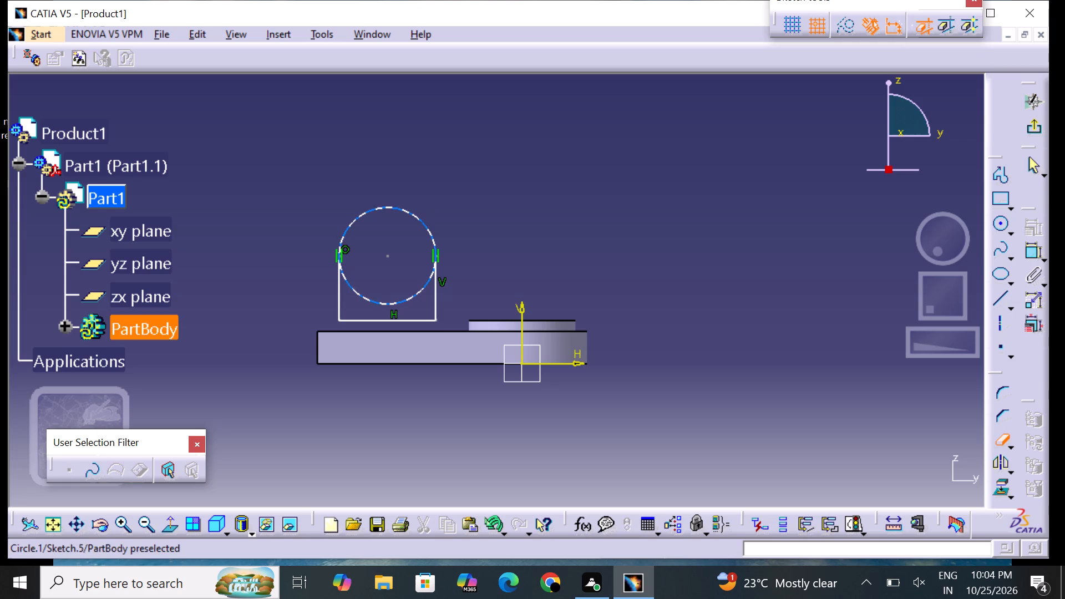
pyautogui.click(399, 301)
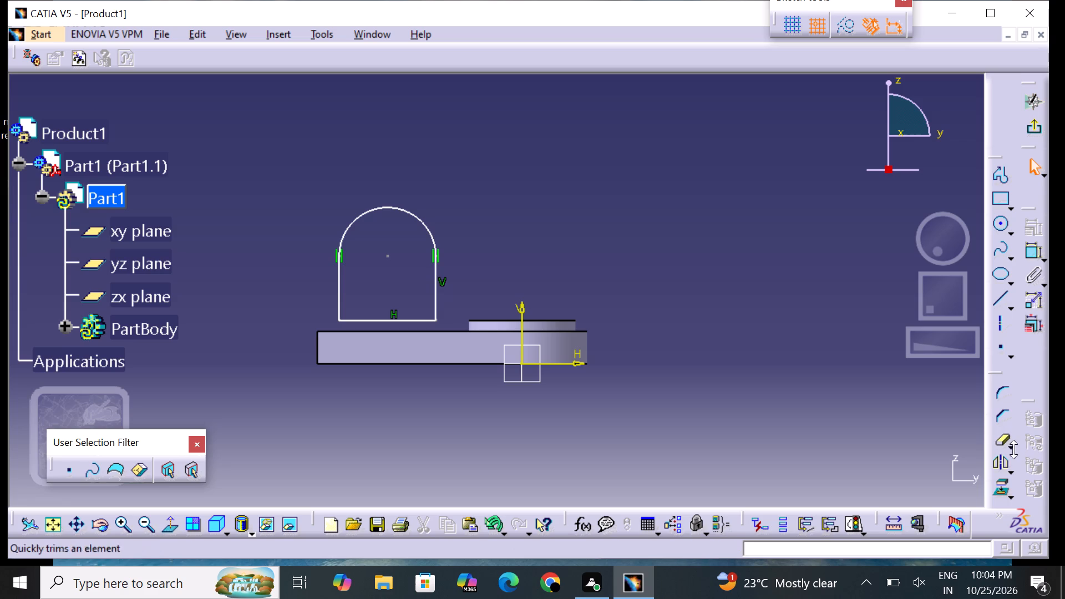
# Project the base pad's top edge into the sketch and convert the projection to a construction element.
pyautogui.click(1005, 486)
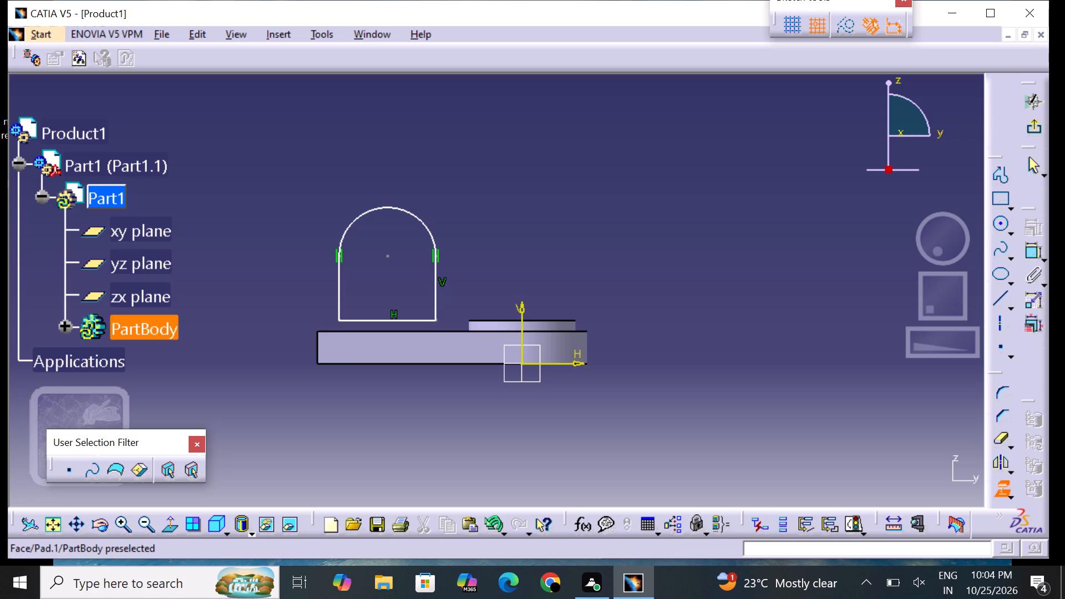
pyautogui.click(422, 331)
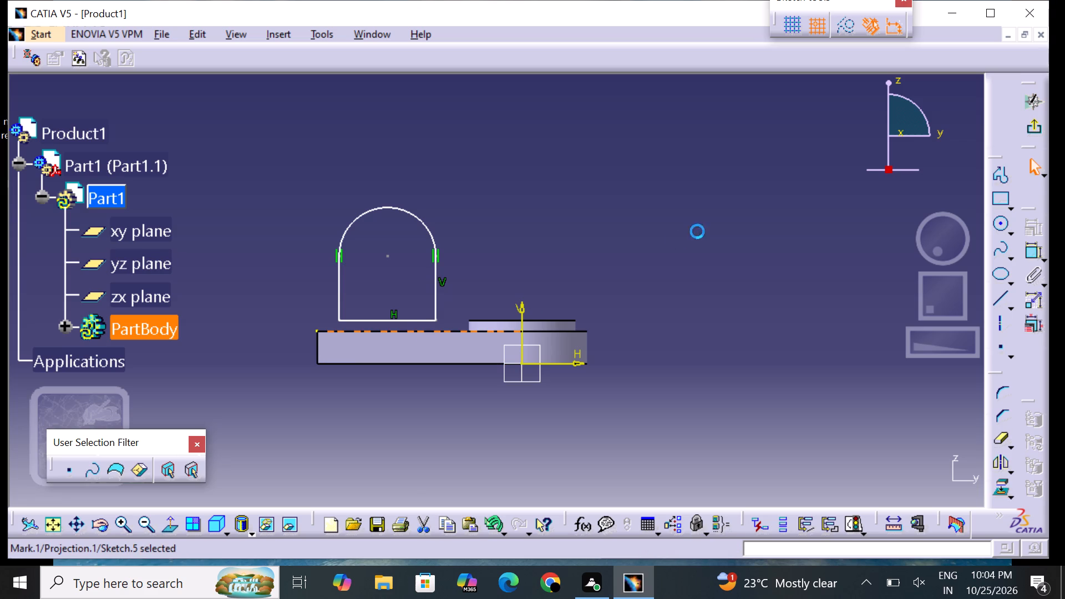
pyautogui.click(846, 31)
pyautogui.click(659, 303)
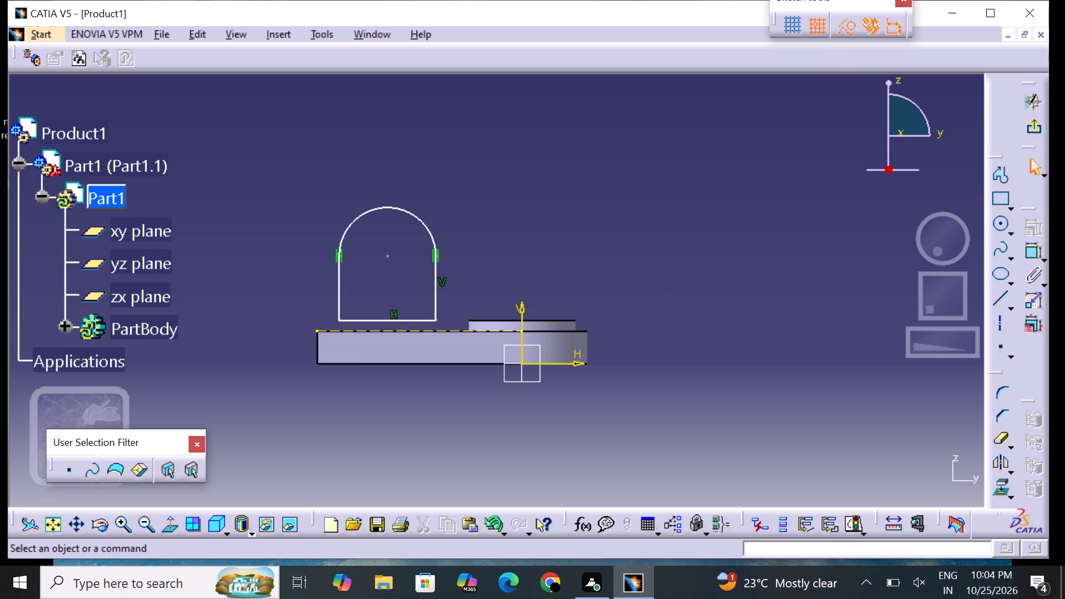
pyautogui.click(844, 27)
pyautogui.click(758, 281)
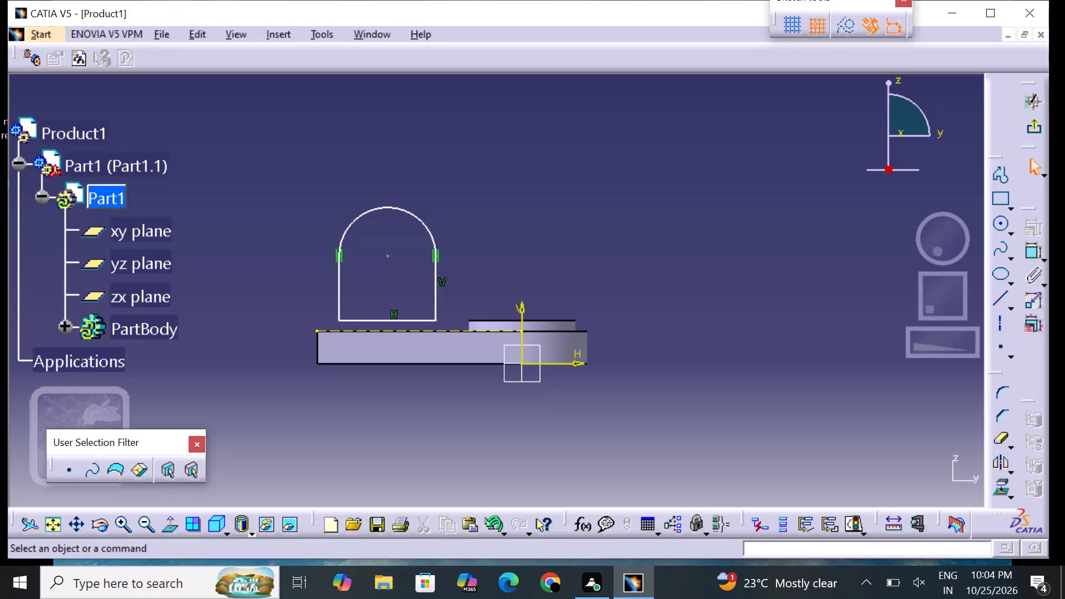
# Make the arched profile's bottom line coincident with the projected top edge of the base pad.
pyautogui.click(1038, 254)
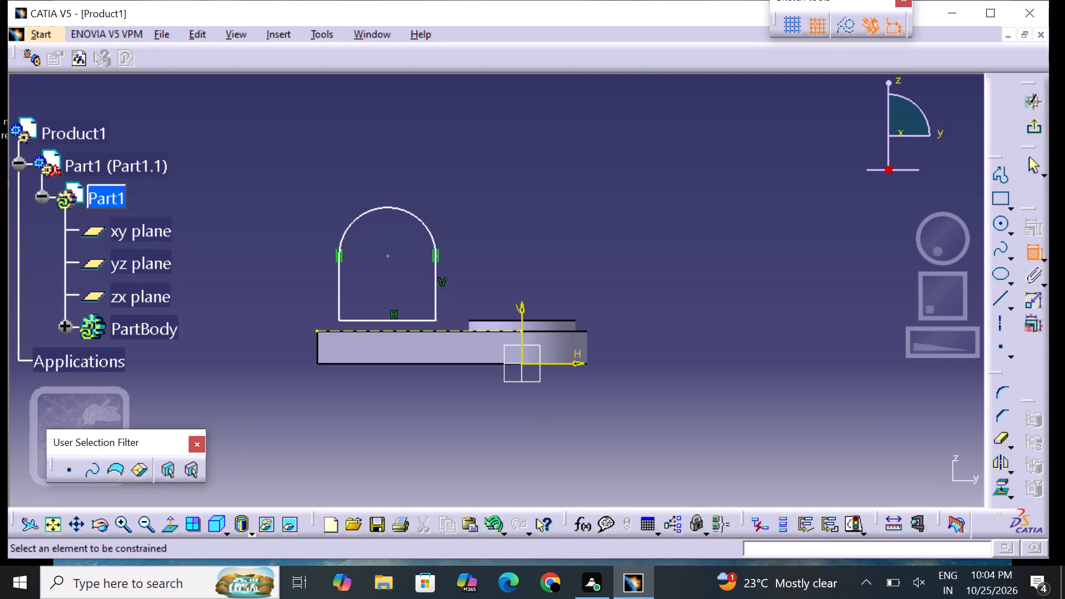
pyautogui.click(403, 319)
pyautogui.click(402, 329)
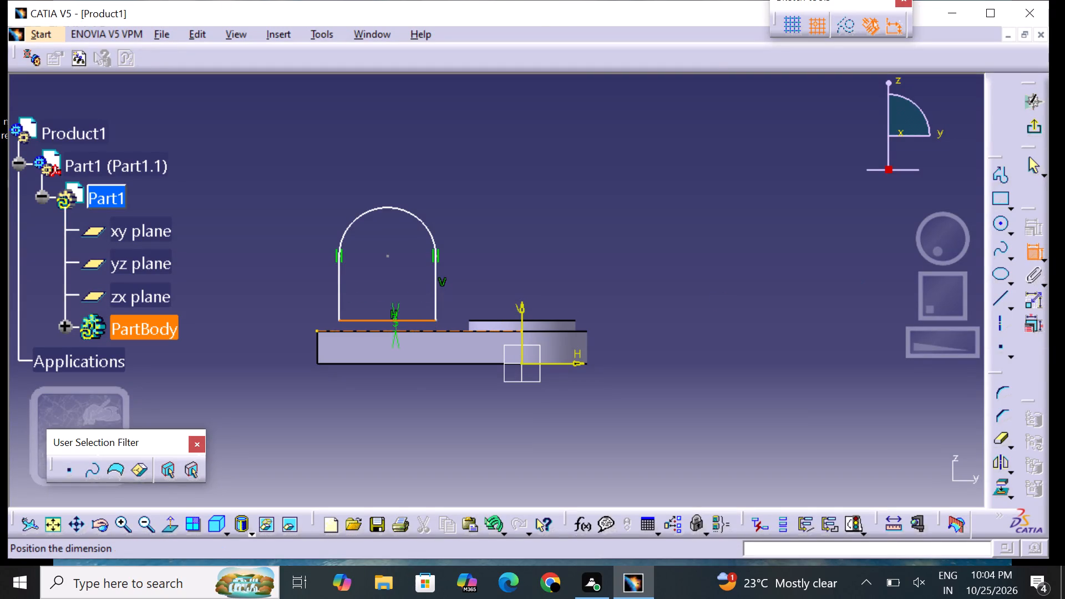
pyautogui.rightClick(403, 326)
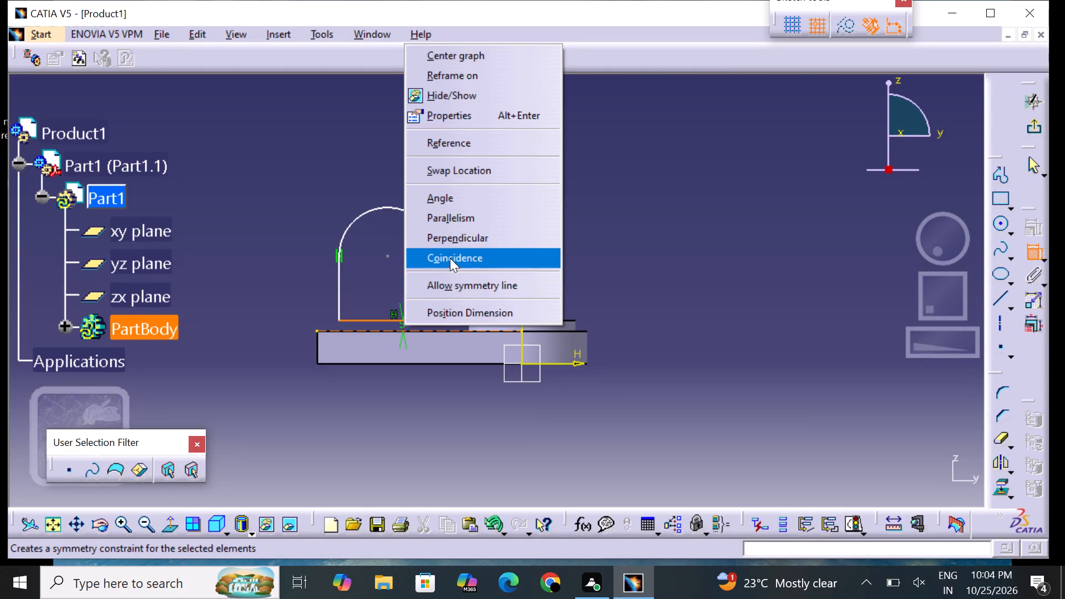
pyautogui.click(450, 258)
pyautogui.click(707, 267)
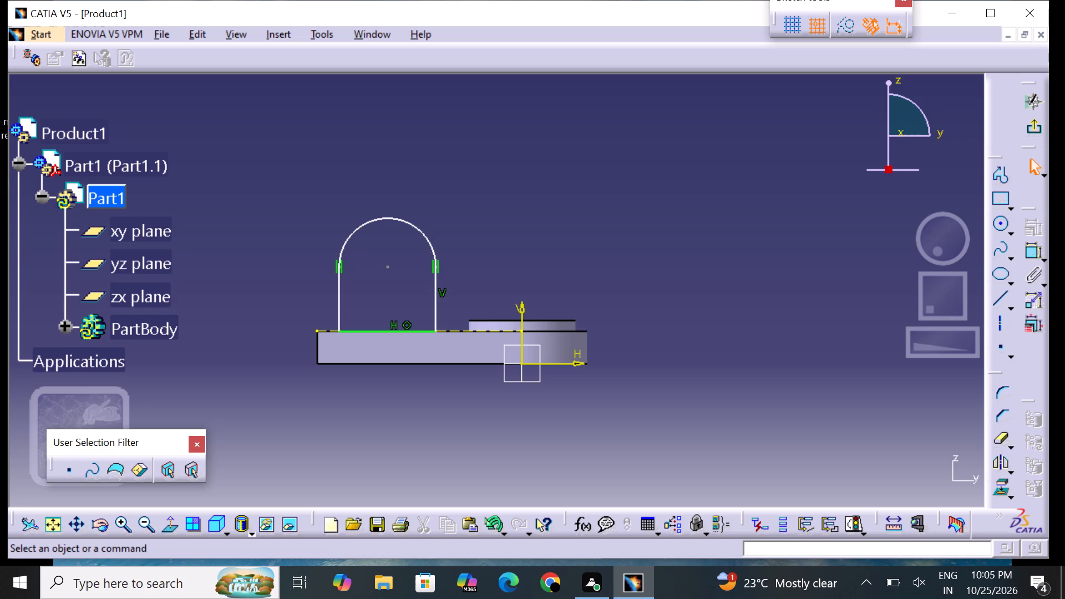
# Make the arched profile's lower-left corner coincident with the left endpoint of the projected pad edge.
pyautogui.click(1030, 251)
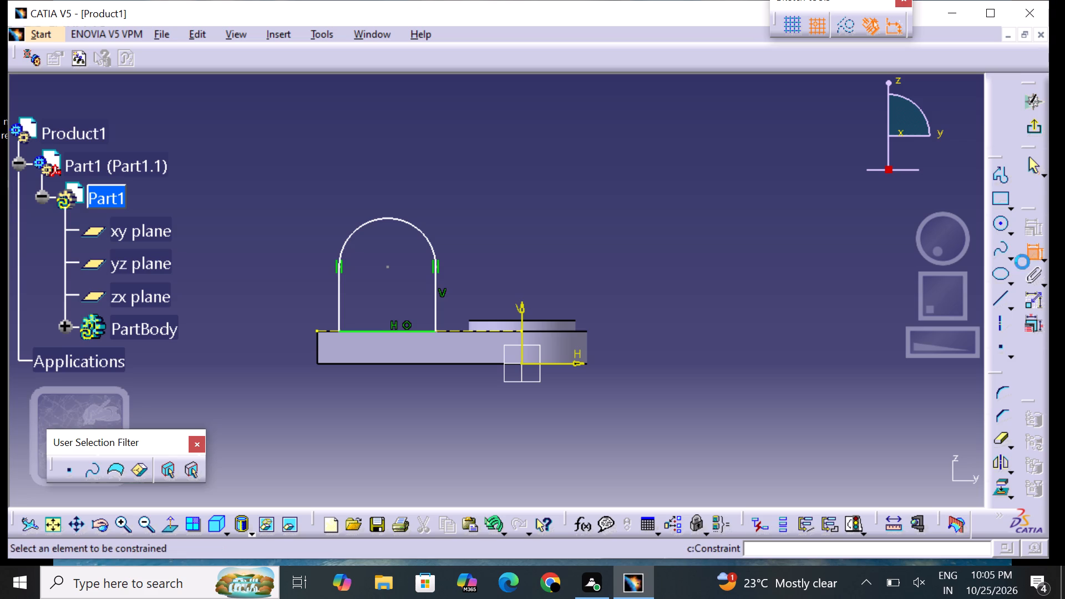
pyautogui.click(317, 331)
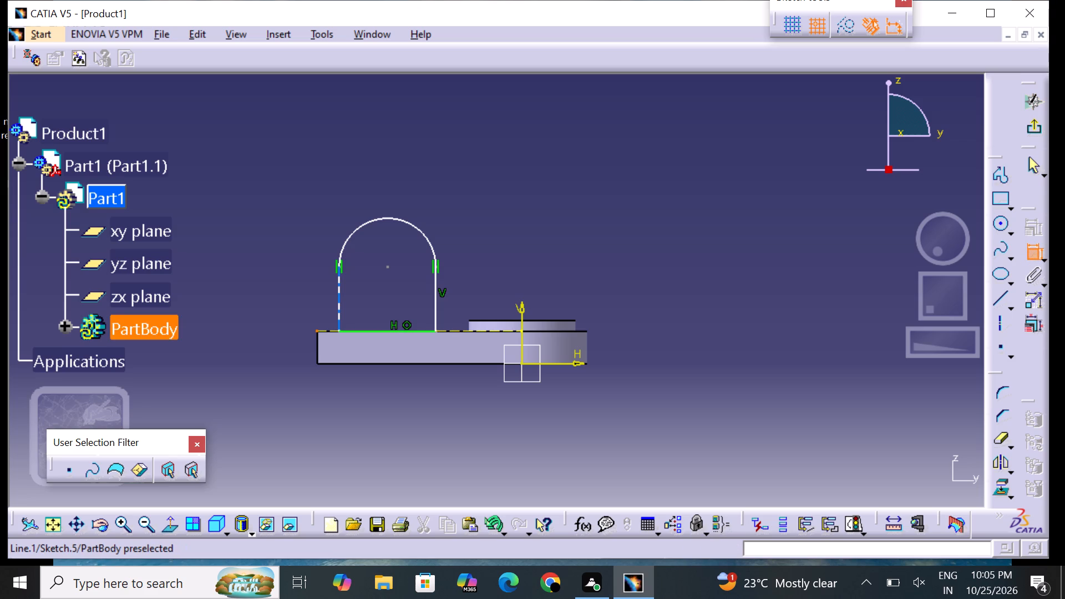
pyautogui.click(339, 329)
pyautogui.rightClick(341, 329)
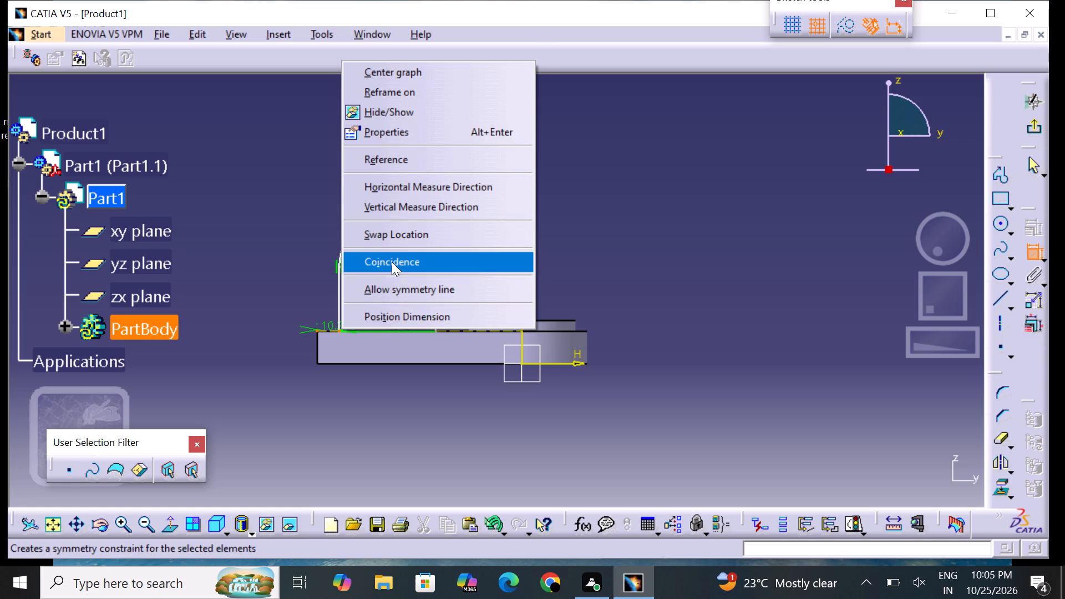
pyautogui.click(392, 261)
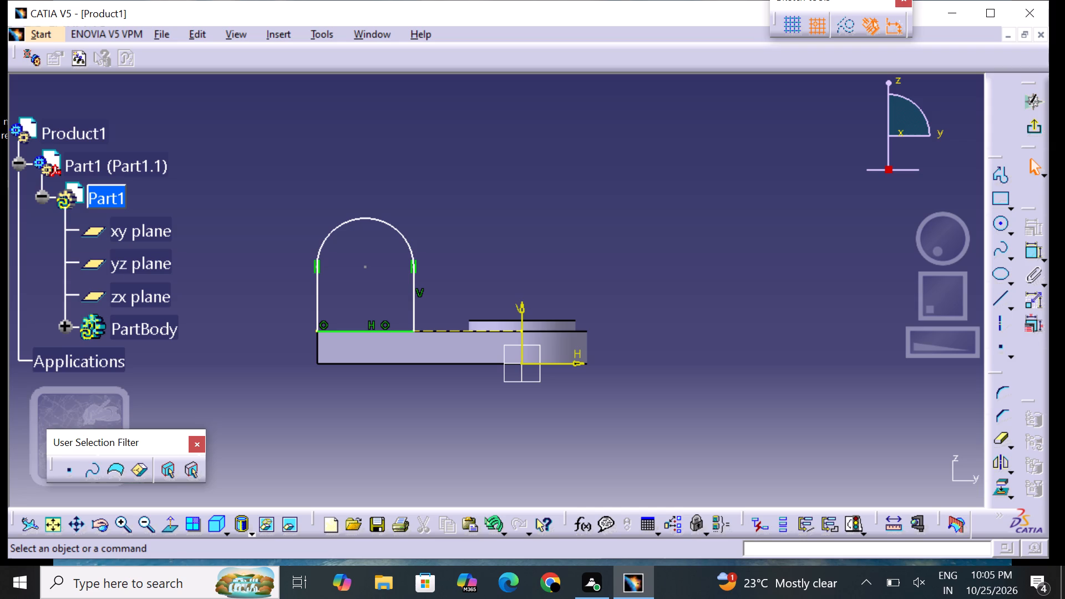
# Dimension the arched profile's top arc and set its radius to 25 mm.
pyautogui.click(1033, 253)
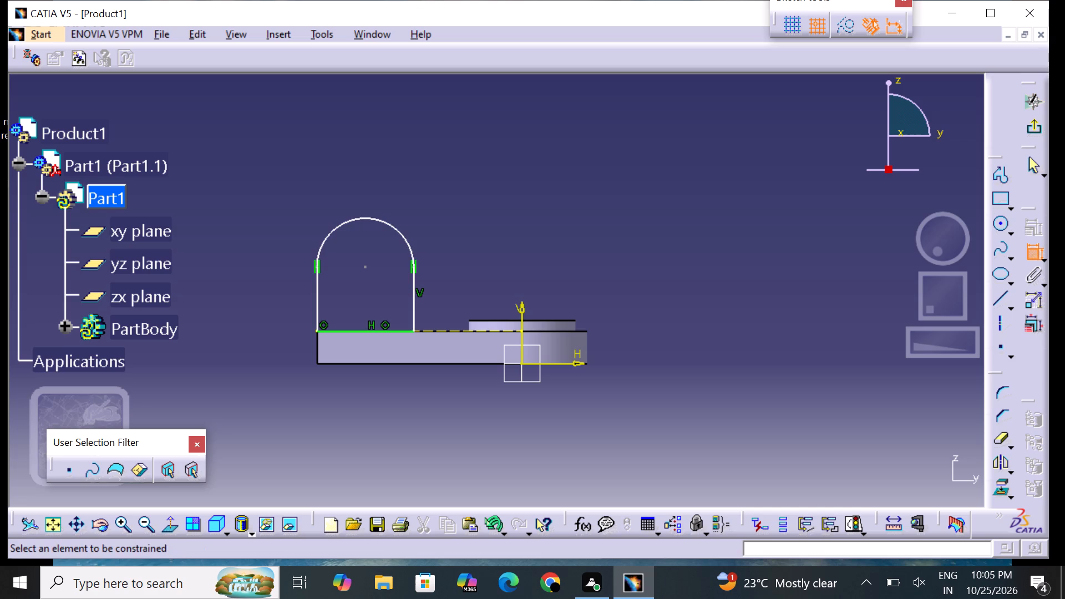
pyautogui.click(328, 232)
pyautogui.click(285, 205)
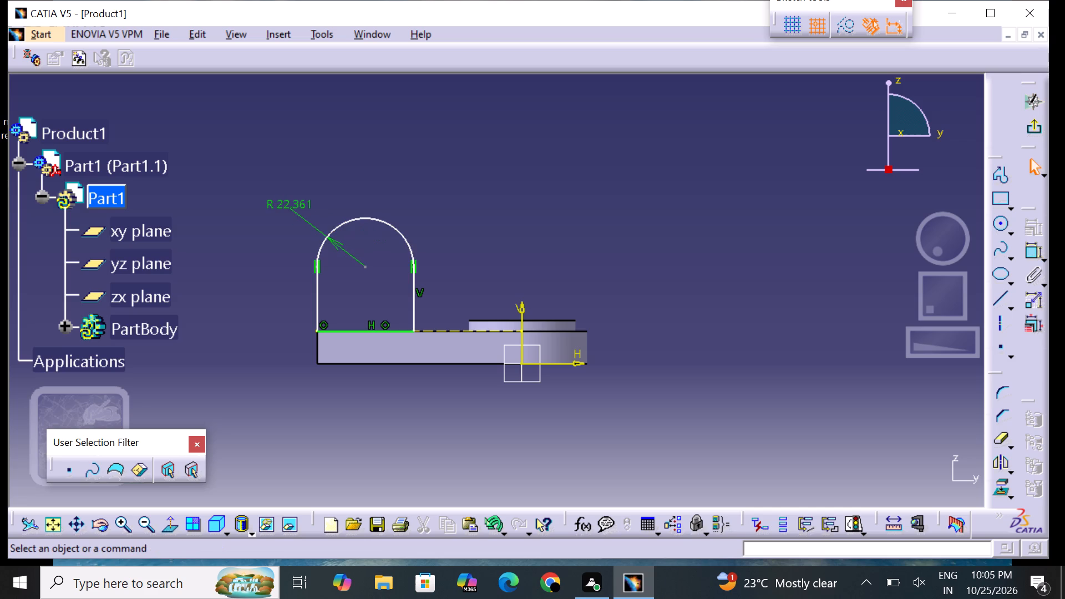
pyautogui.doubleClick(286, 202)
pyautogui.press('BackSpace')
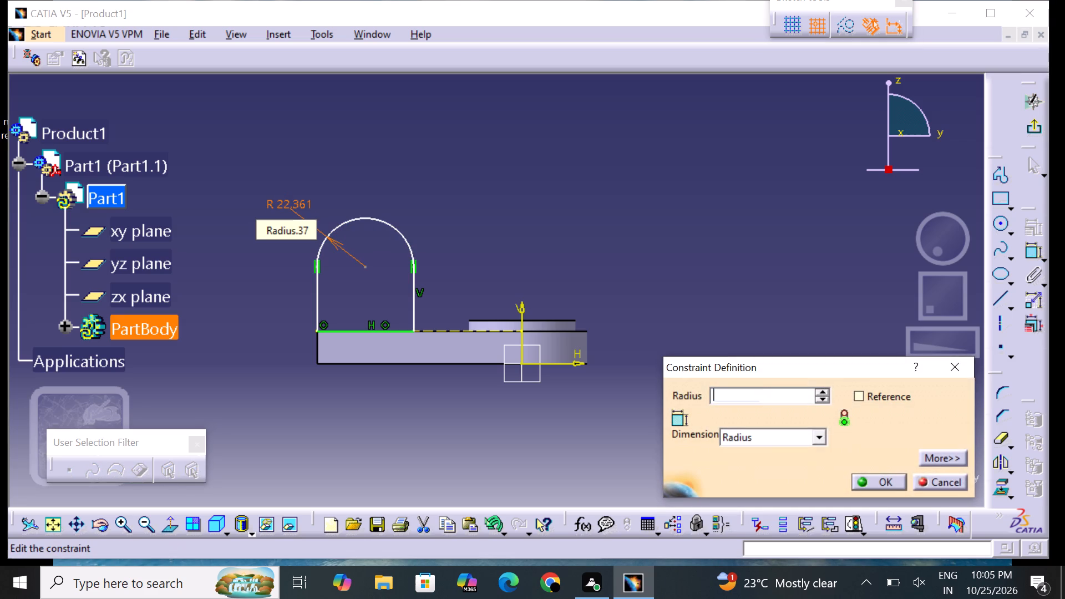
pyautogui.press('3')
pyautogui.press('BackSpace')
pyautogui.write('25')
pyautogui.press('Return')
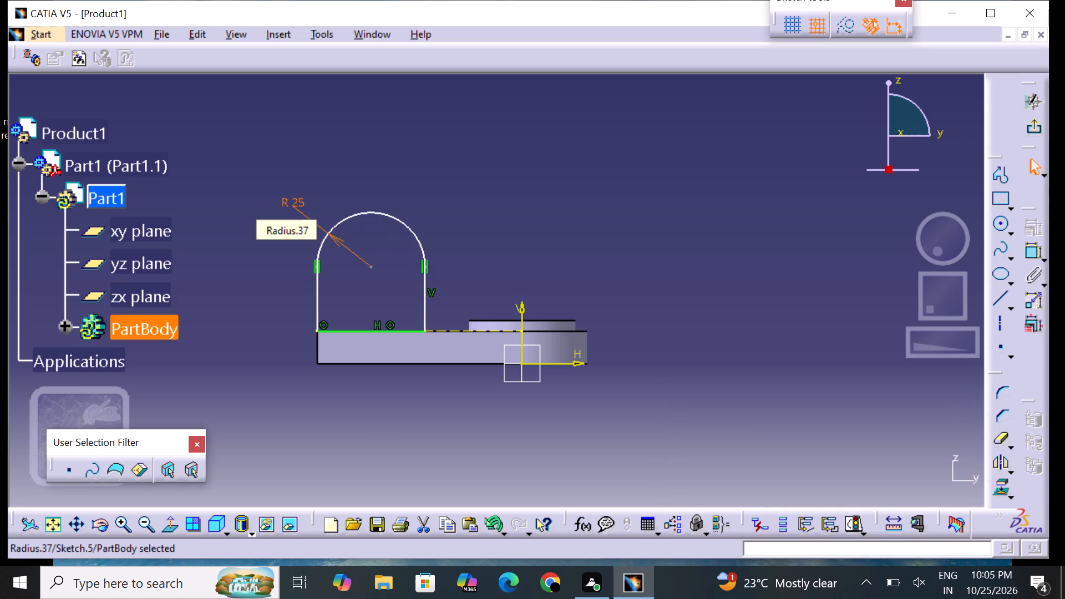
pyautogui.click(572, 184)
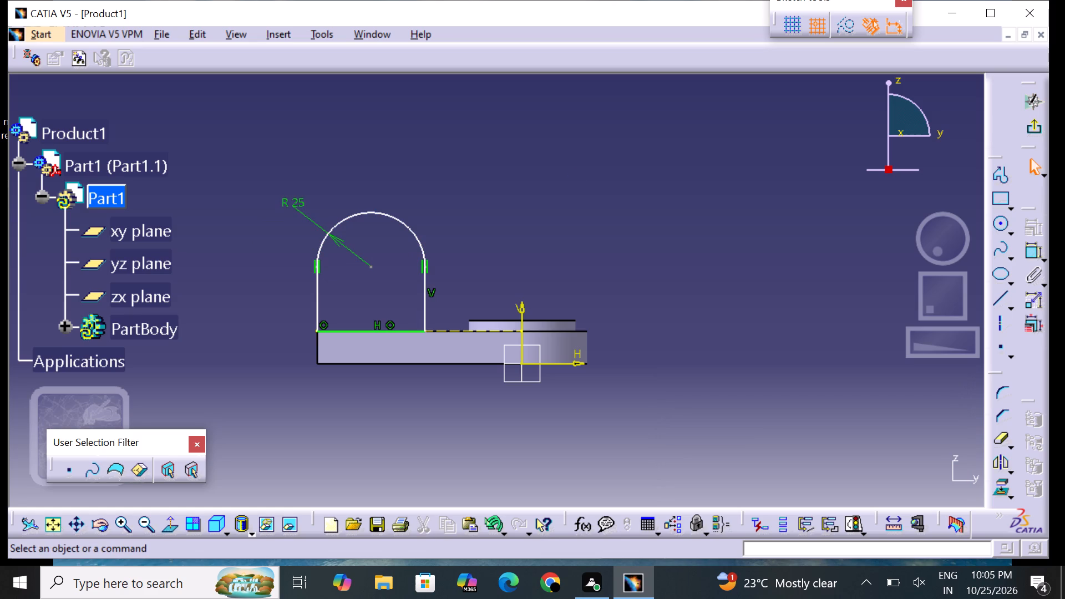
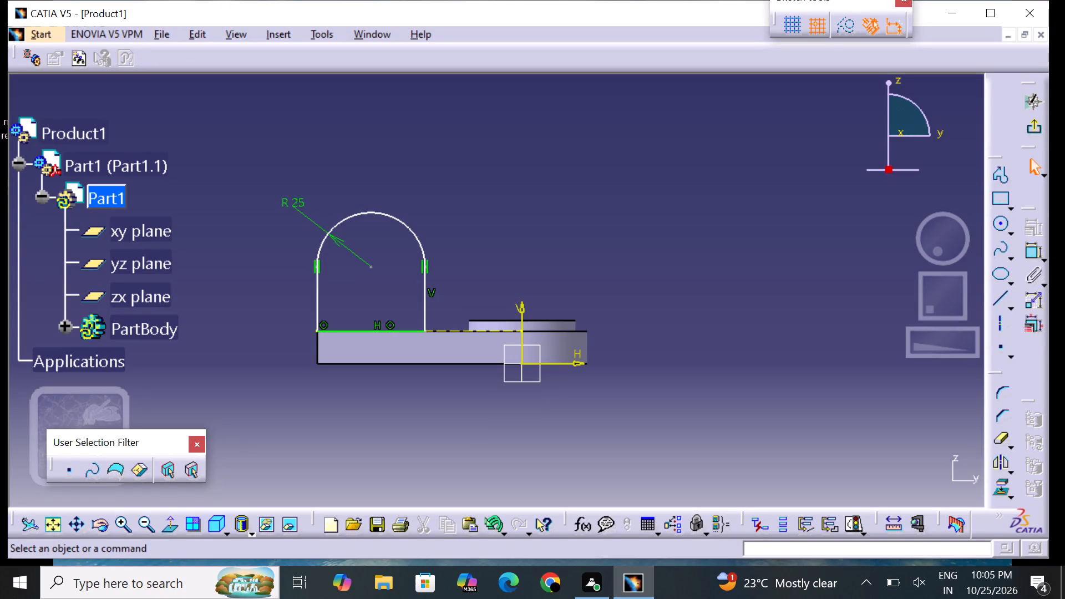
# Dimension the distance from the arc's centre to the arched profile's bottom line and set it to 25 mm.
pyautogui.click(1037, 260)
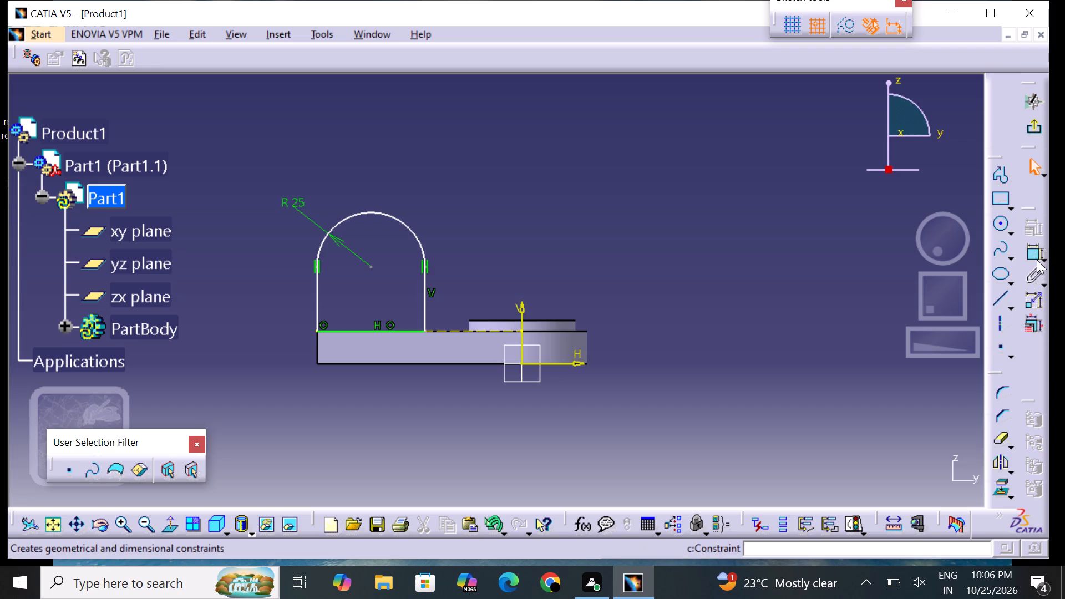
pyautogui.click(369, 268)
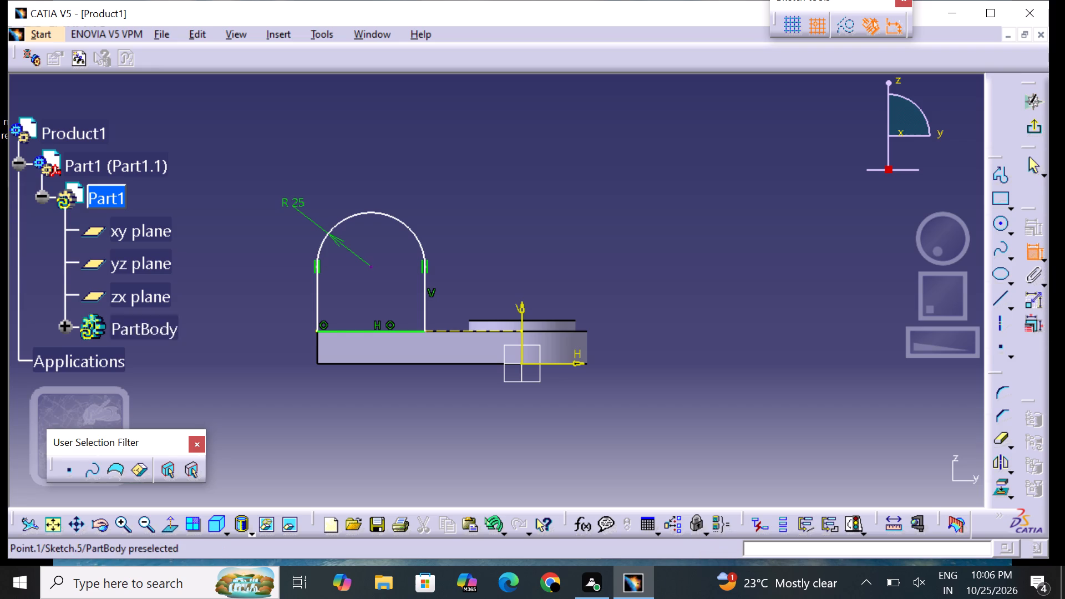
pyautogui.click(377, 330)
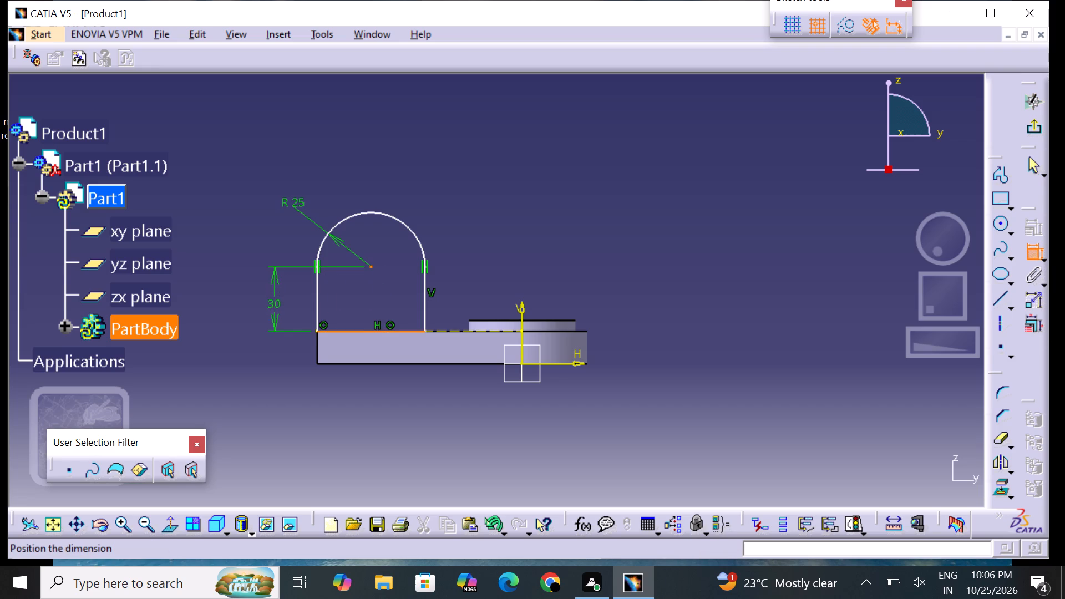
pyautogui.click(275, 307)
pyautogui.doubleClick(275, 302)
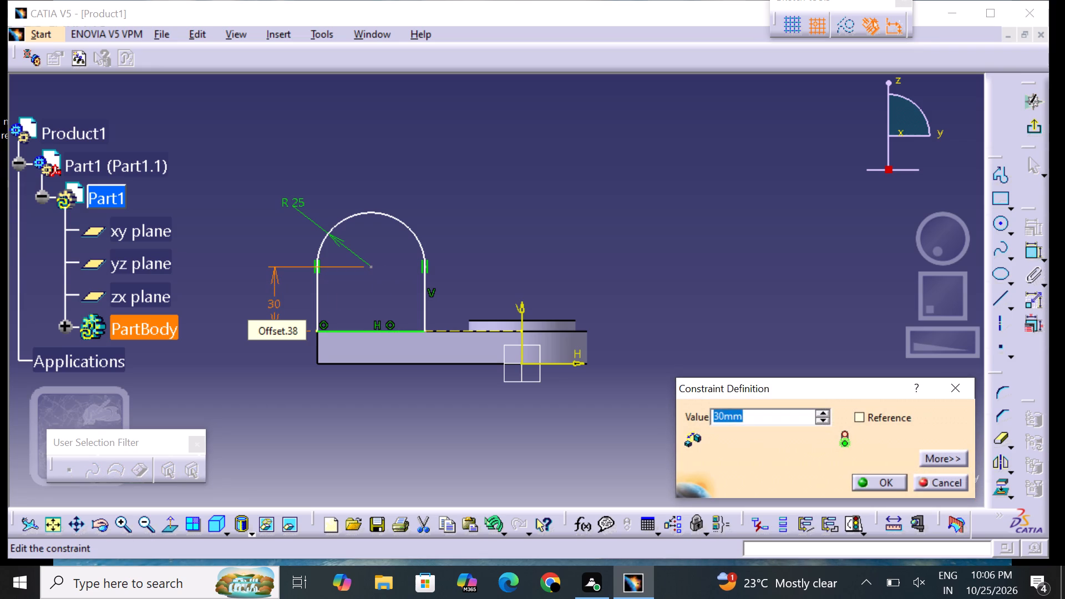
pyautogui.press('BackSpace')
pyautogui.write('25')
pyautogui.press('Return')
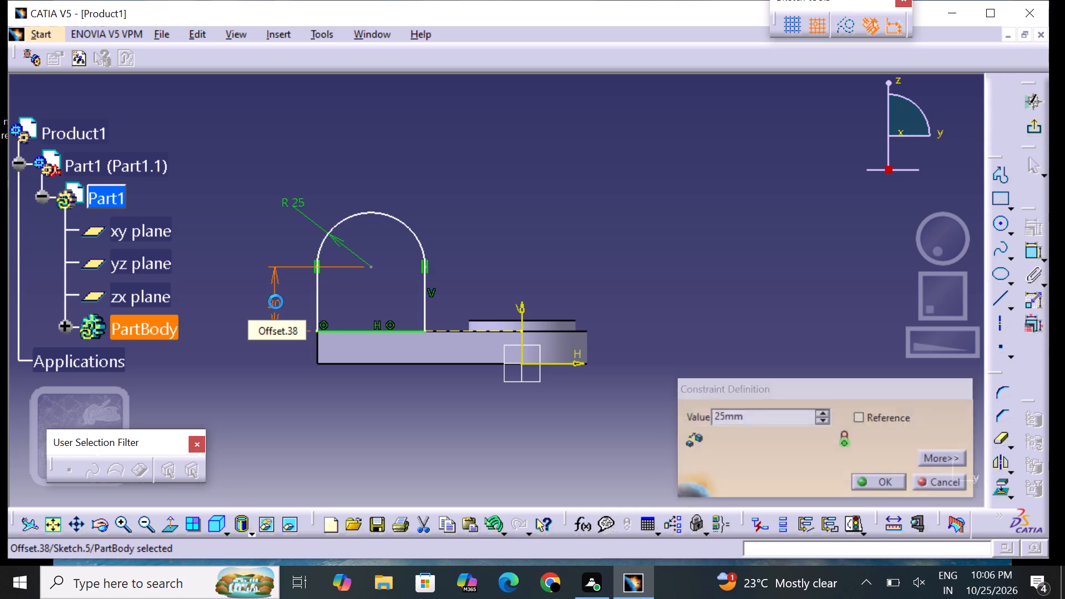
pyautogui.click(571, 276)
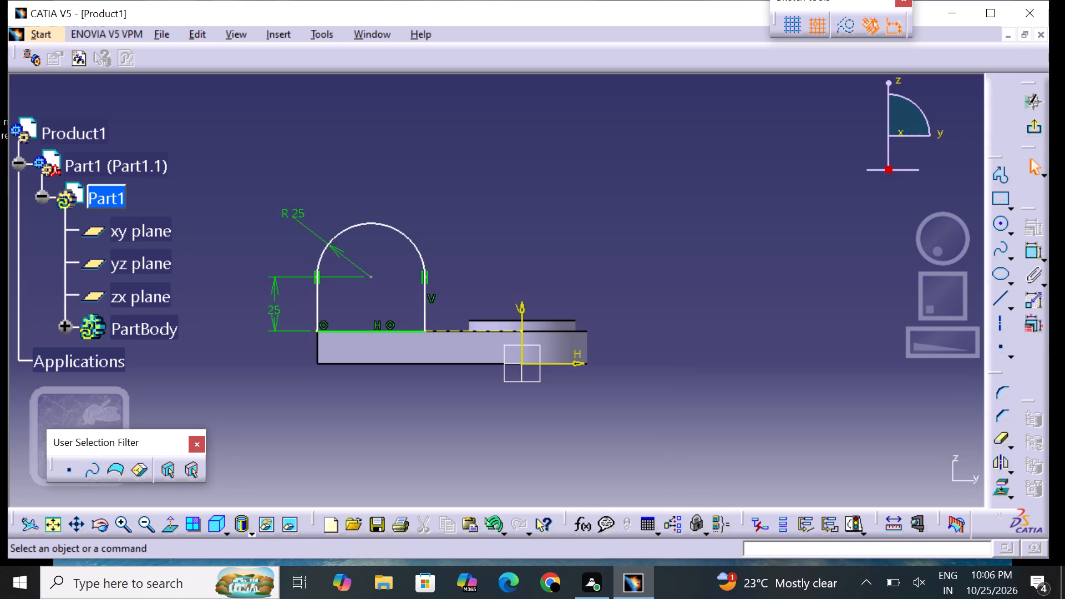
# Finish the sketch and extrude the arched profile as a 5 mm pad in the reversed direction, inward over the base.
pyautogui.click(1028, 127)
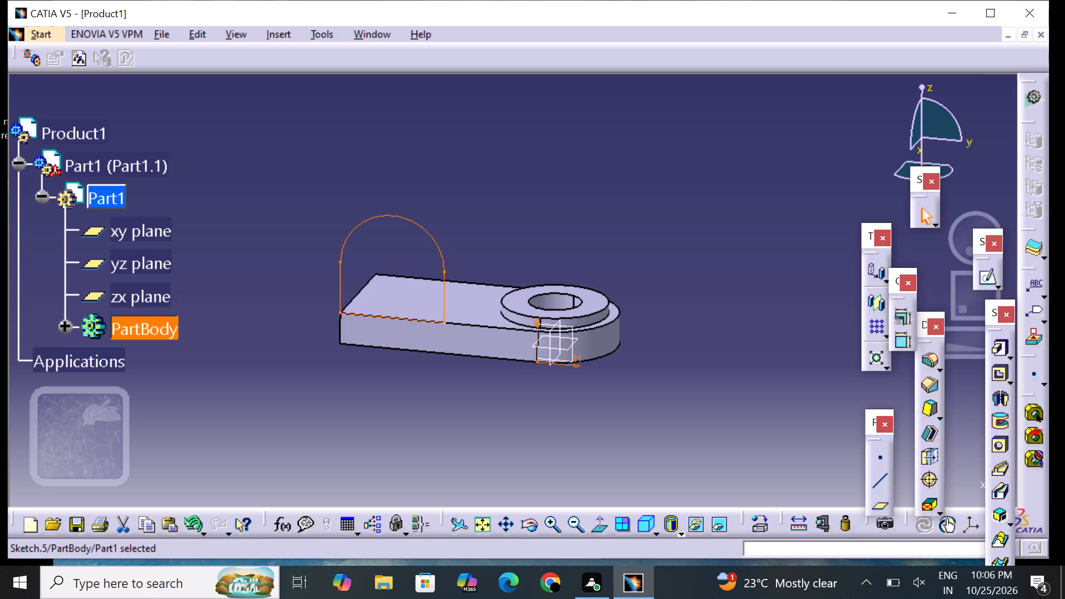
pyautogui.click(1000, 343)
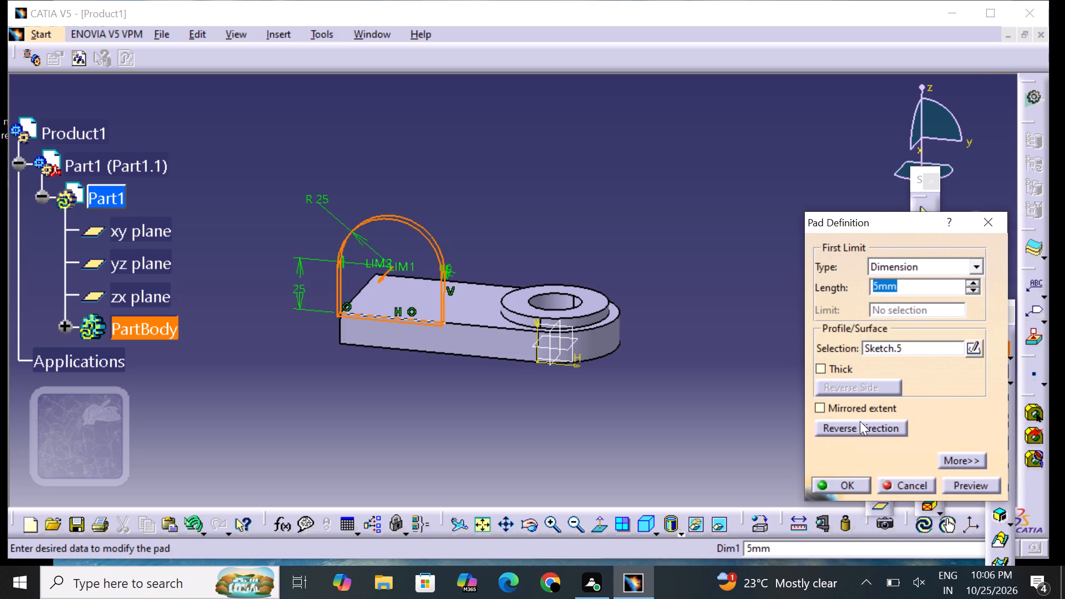
pyautogui.click(853, 427)
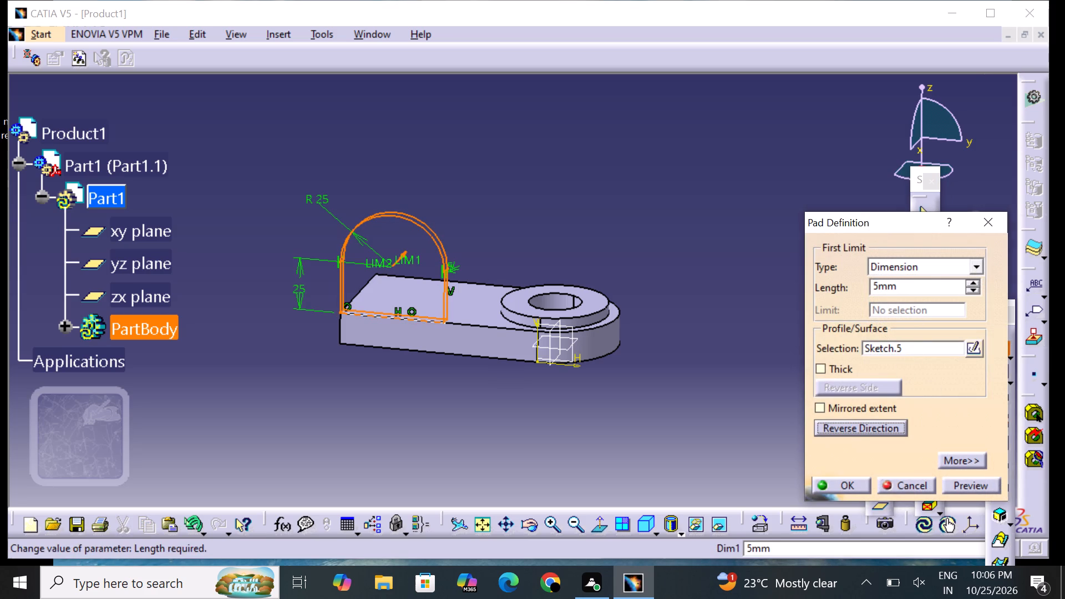
pyautogui.click(913, 284)
pyautogui.click(963, 481)
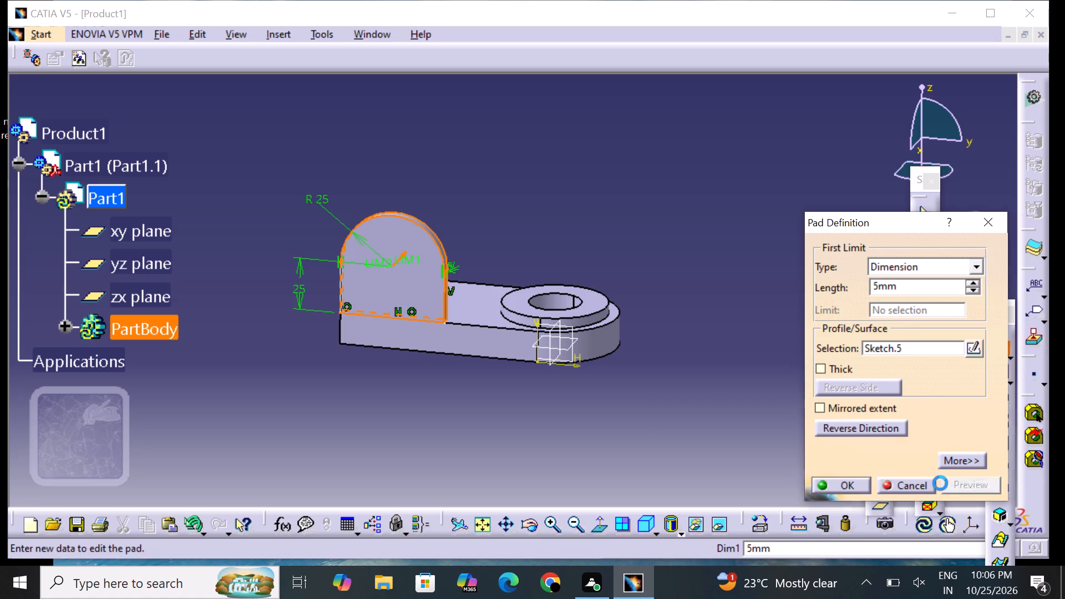
pyautogui.click(860, 482)
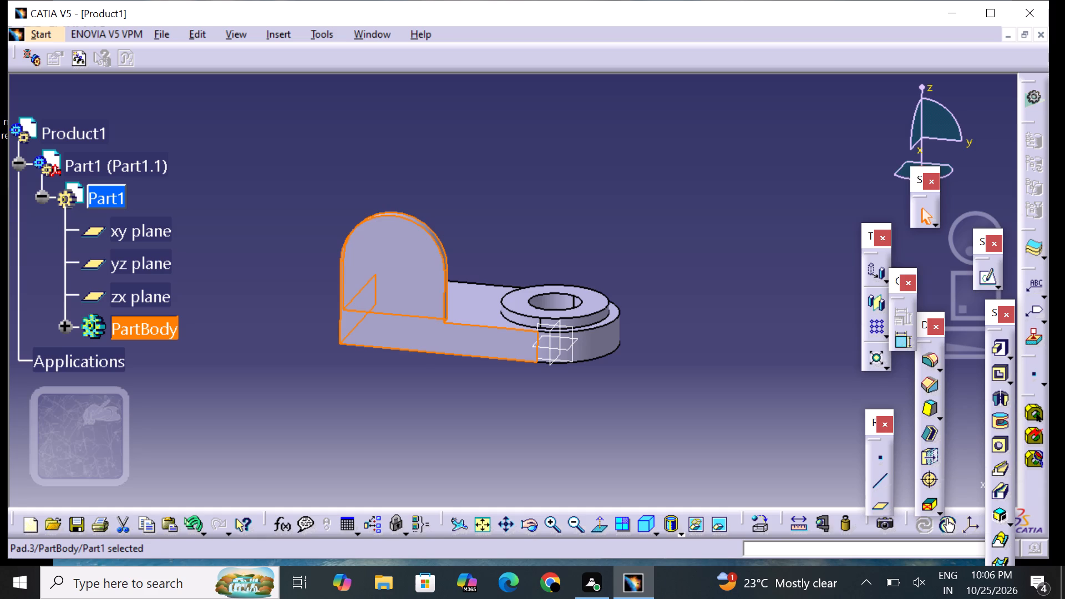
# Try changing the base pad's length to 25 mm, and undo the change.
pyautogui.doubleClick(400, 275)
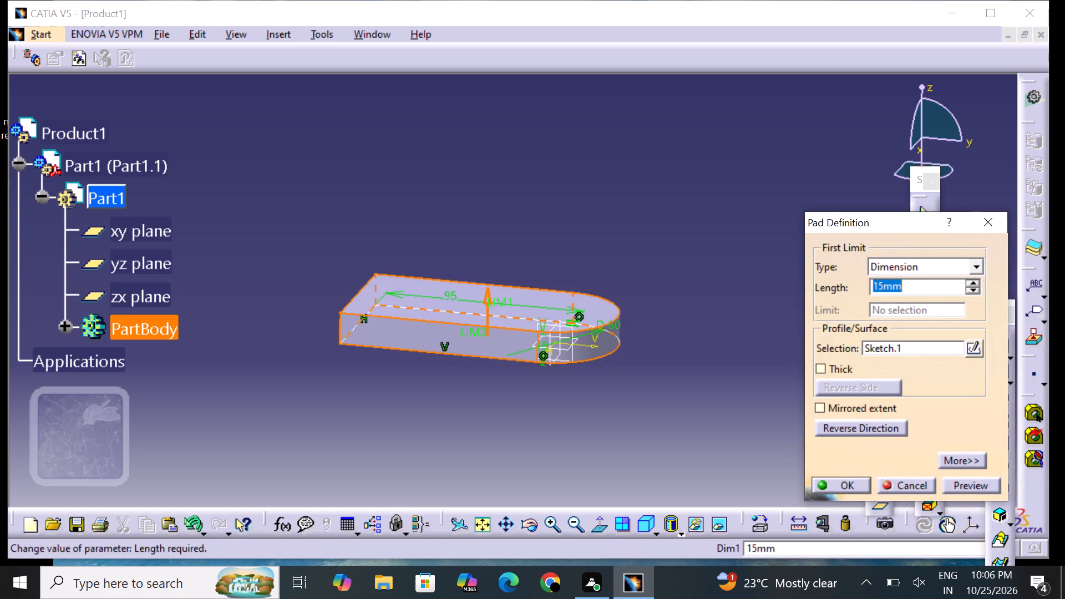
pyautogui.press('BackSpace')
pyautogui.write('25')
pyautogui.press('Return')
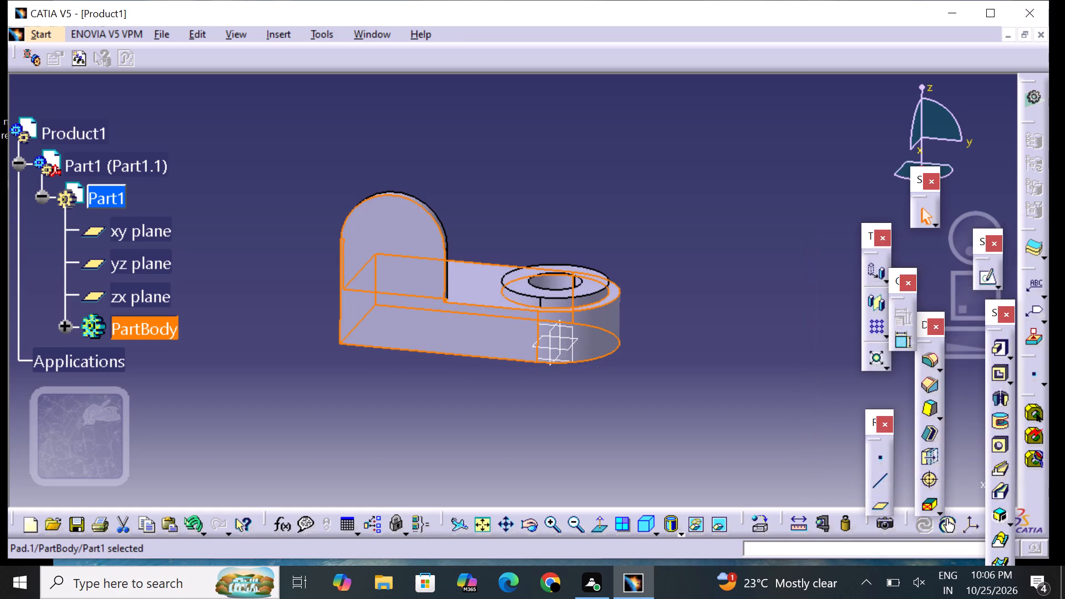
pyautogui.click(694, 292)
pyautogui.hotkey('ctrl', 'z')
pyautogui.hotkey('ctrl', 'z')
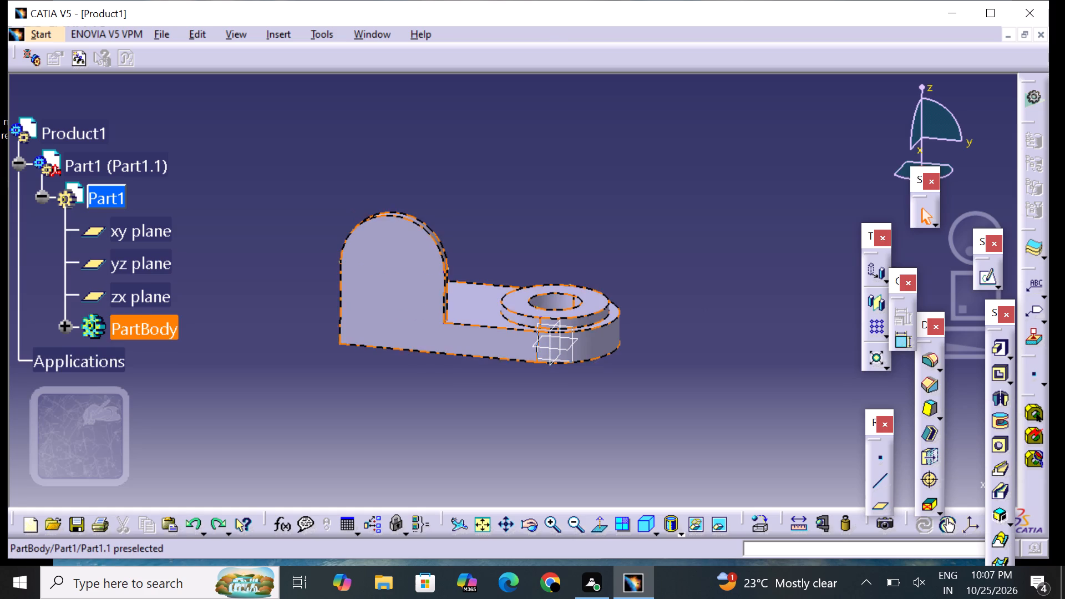
# Set the length of the arched pad, Pad.3, to 15 mm.
pyautogui.click(68, 325)
pyautogui.doubleClick(163, 458)
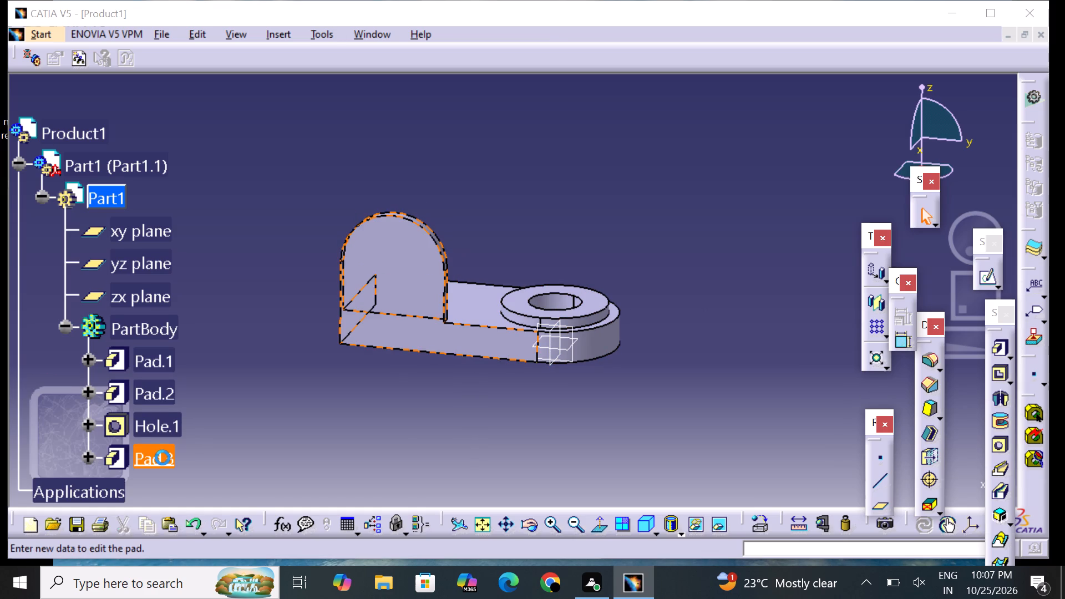
pyautogui.press('BackSpace')
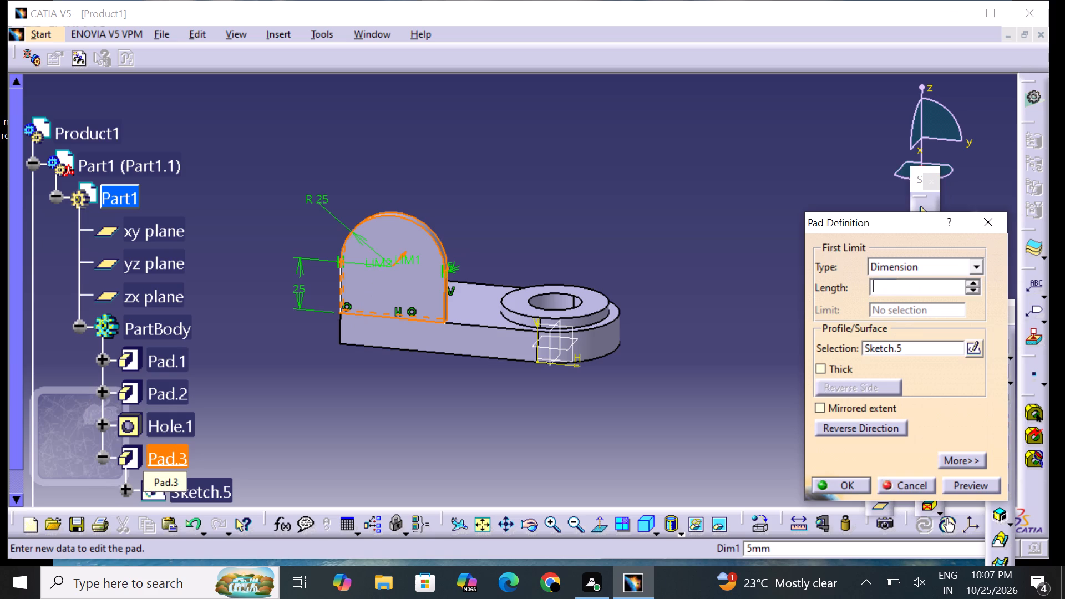
pyautogui.write('15')
pyautogui.press('Return')
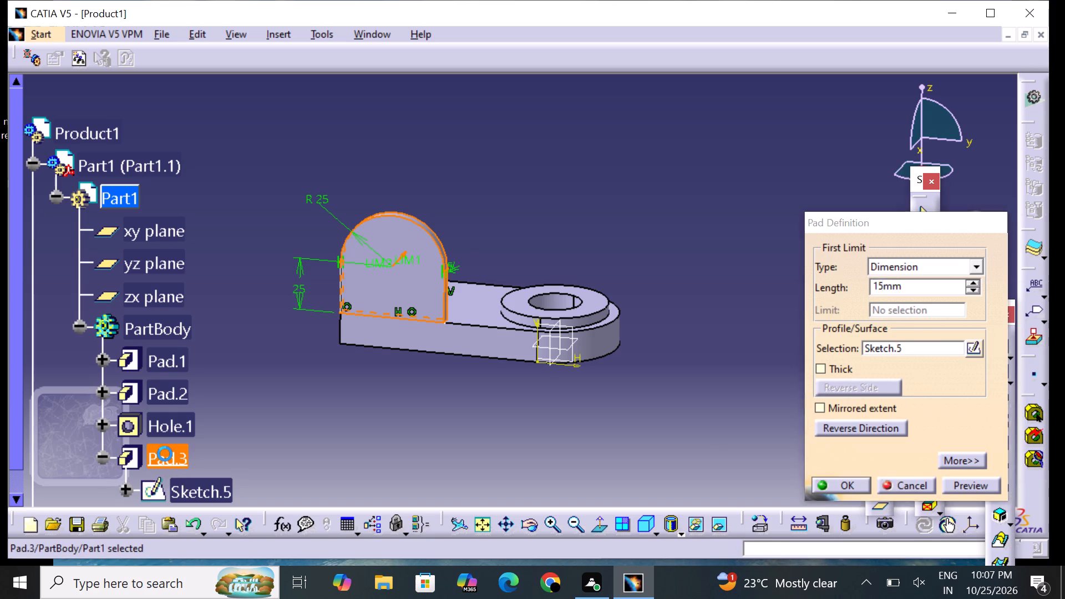
pyautogui.click(480, 424)
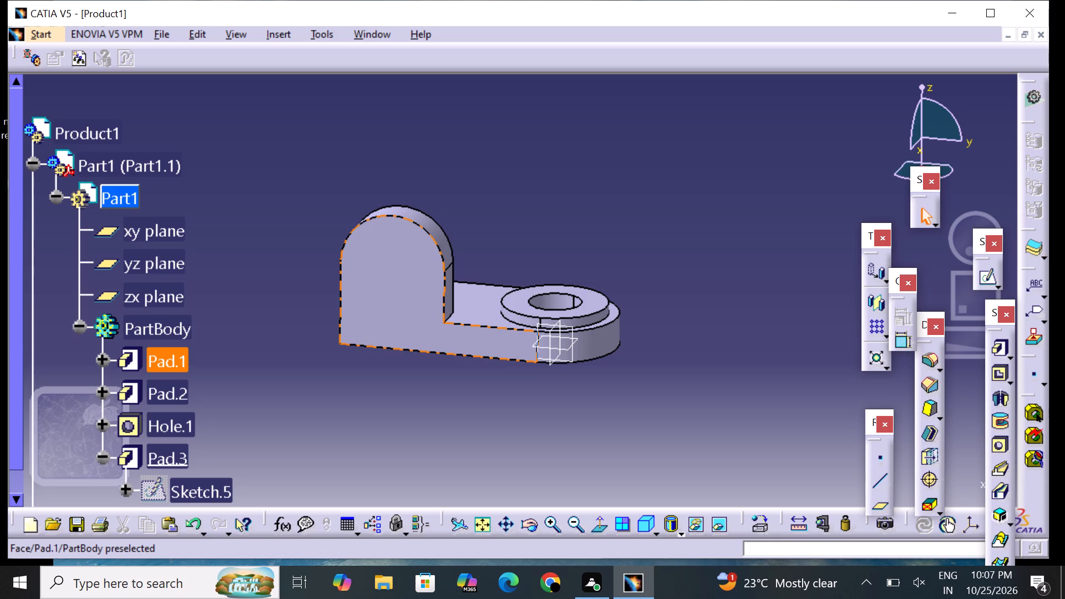
# Open a sketch on the flat outer side face of the arched feature and project its top arc edge.
pyautogui.click(384, 316)
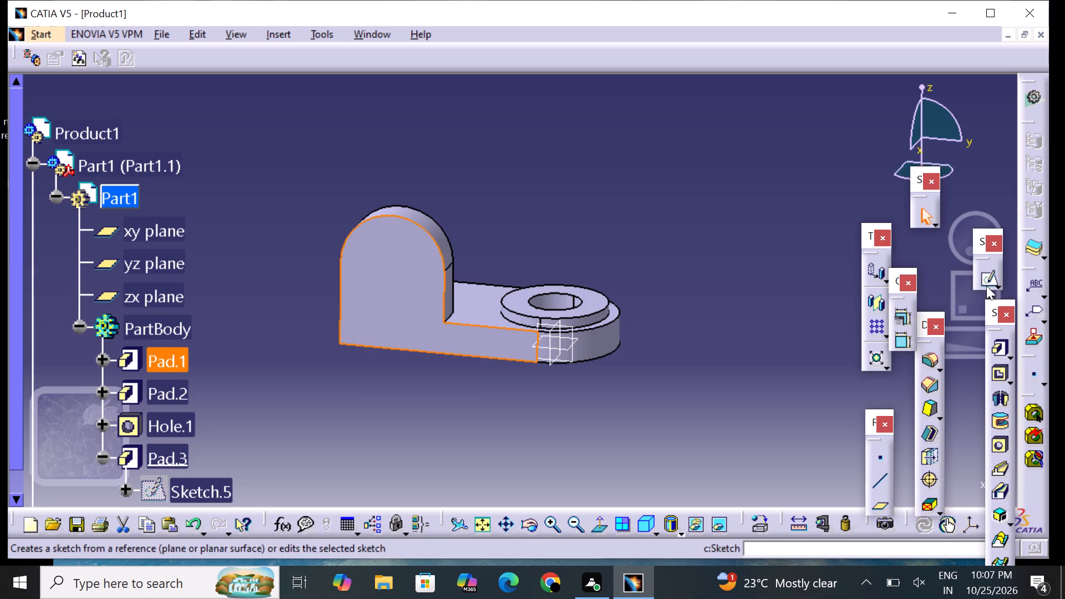
pyautogui.click(987, 284)
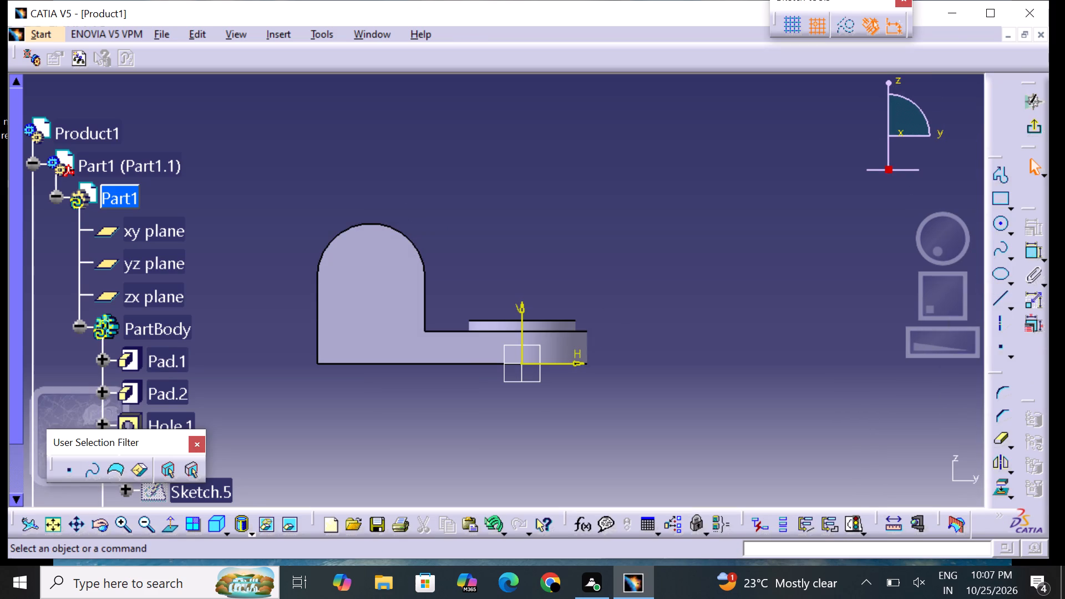
pyautogui.moveTo(679, 430); pyautogui.dragTo(694, 427, button='middle')
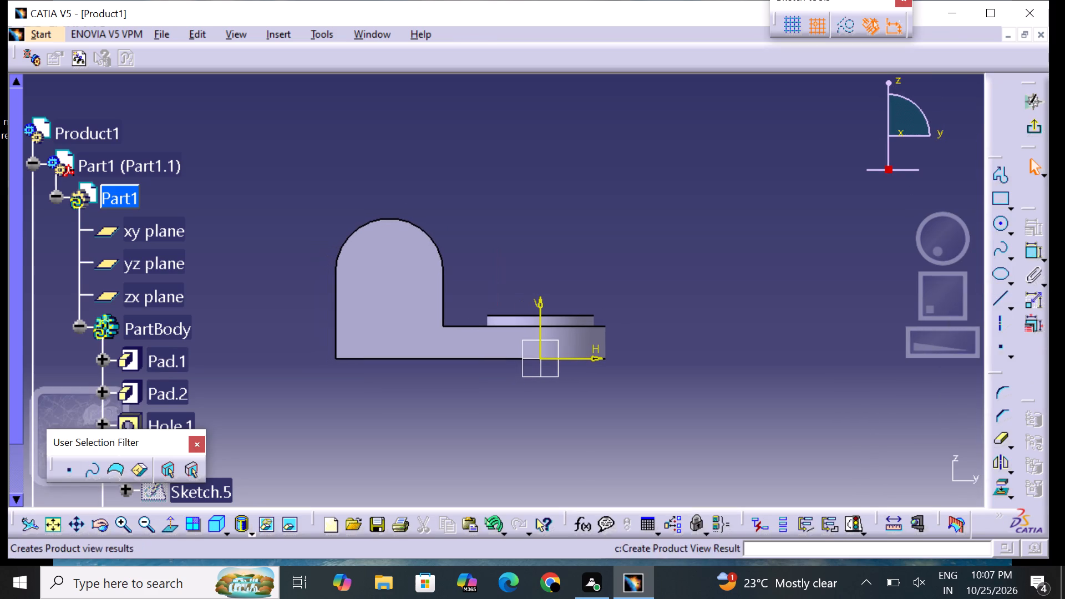
pyautogui.click(1000, 480)
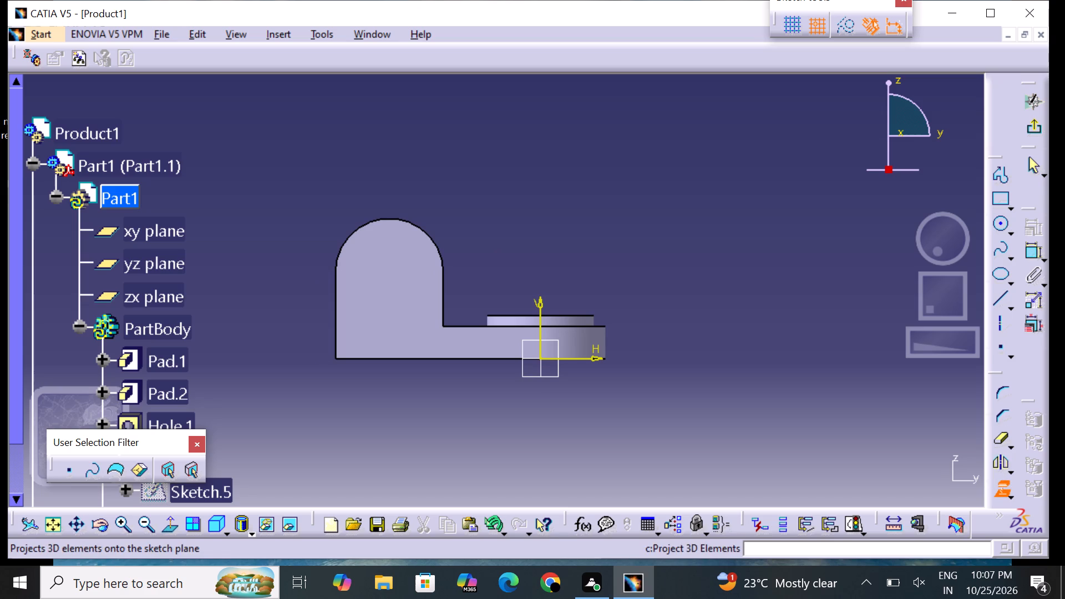
pyautogui.click(414, 226)
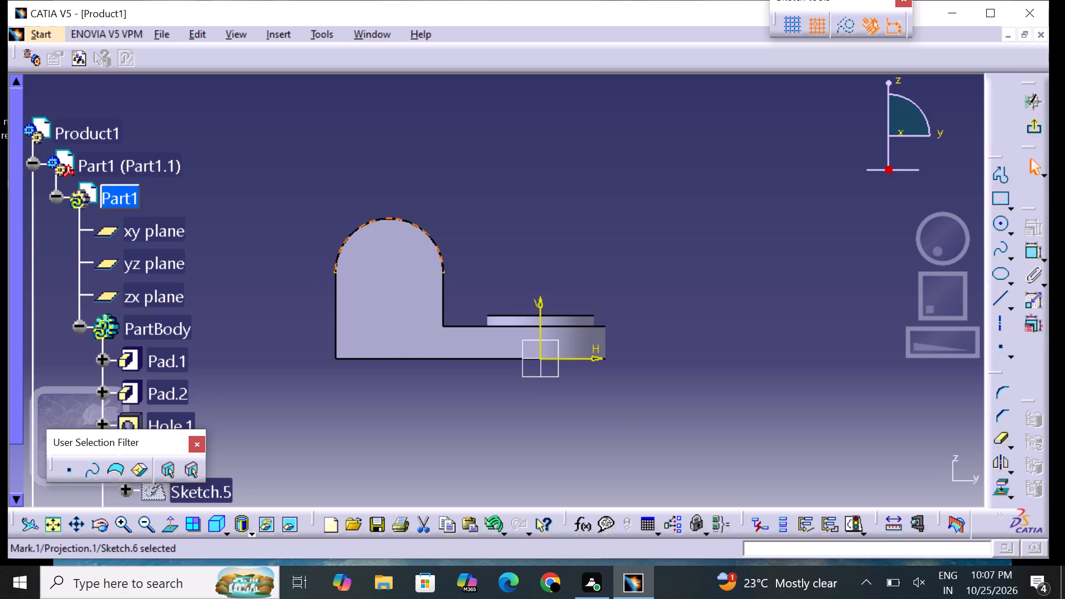
pyautogui.click(769, 418)
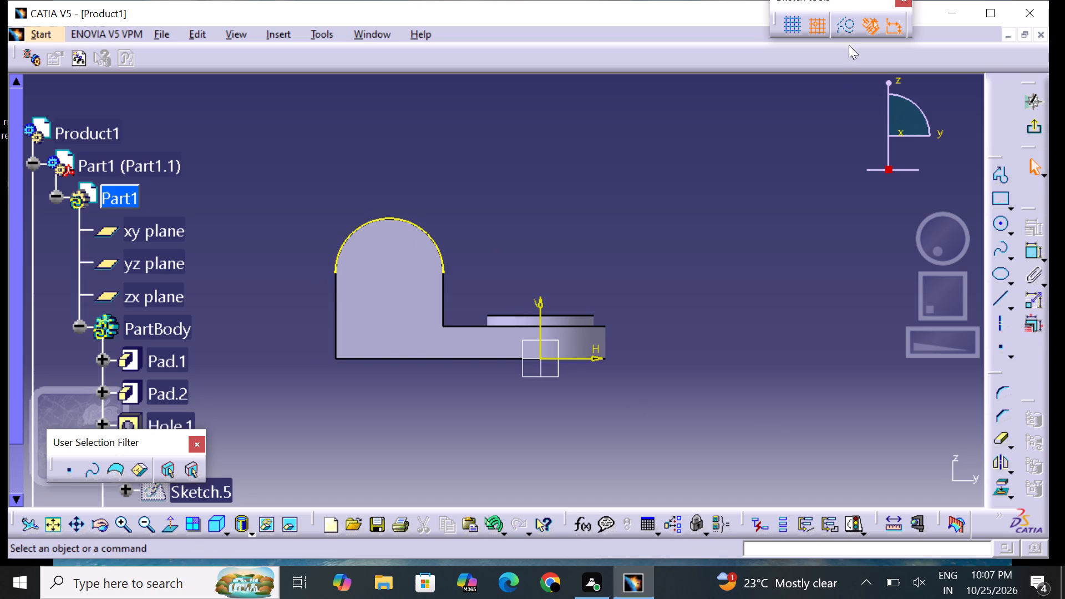
# Convert the projected top arc to a construction element, leaving construction mode off for new geometry.
pyautogui.click(855, 29)
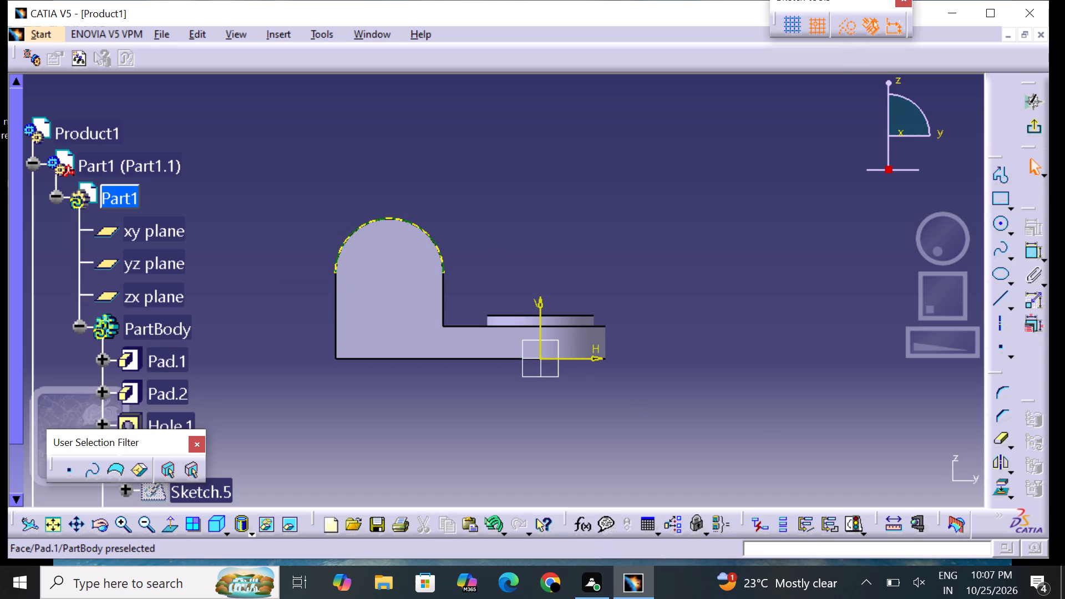
pyautogui.click(423, 232)
pyautogui.click(723, 293)
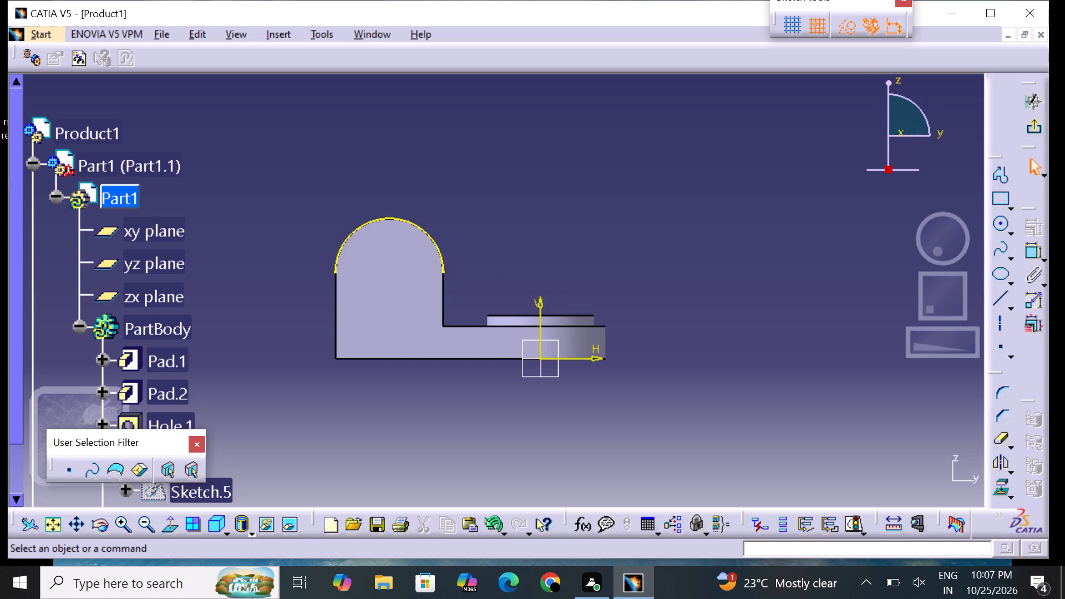
pyautogui.click(419, 225)
pyautogui.click(839, 272)
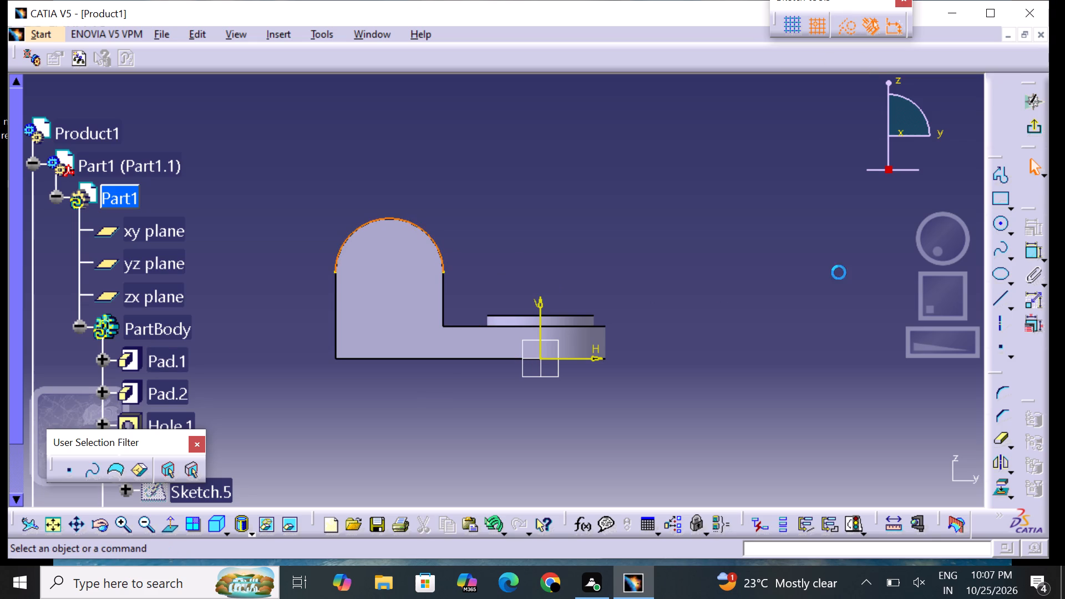
pyautogui.click(851, 28)
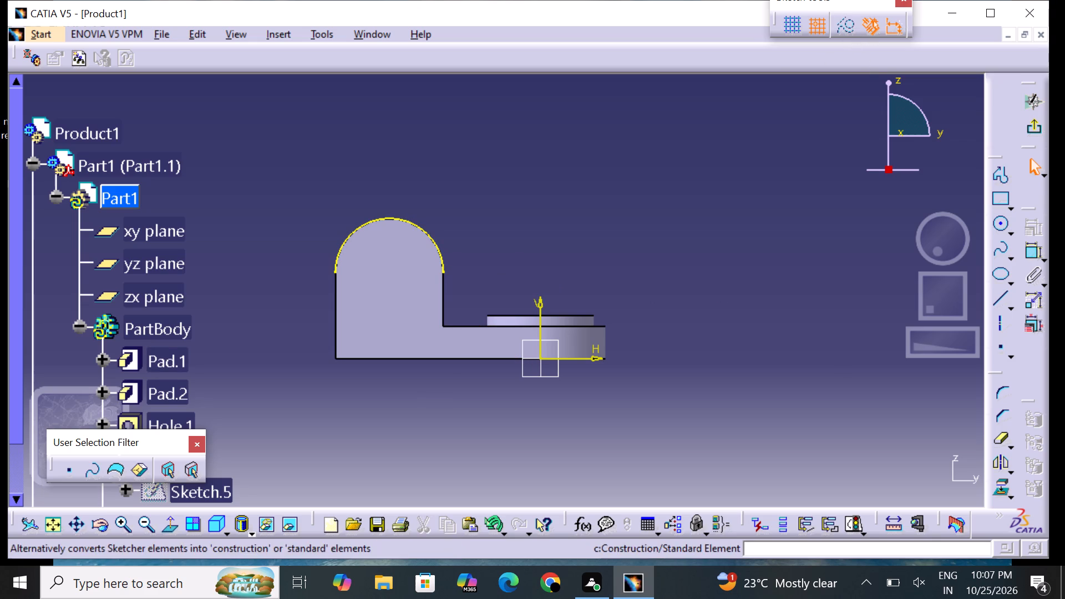
pyautogui.click(399, 221)
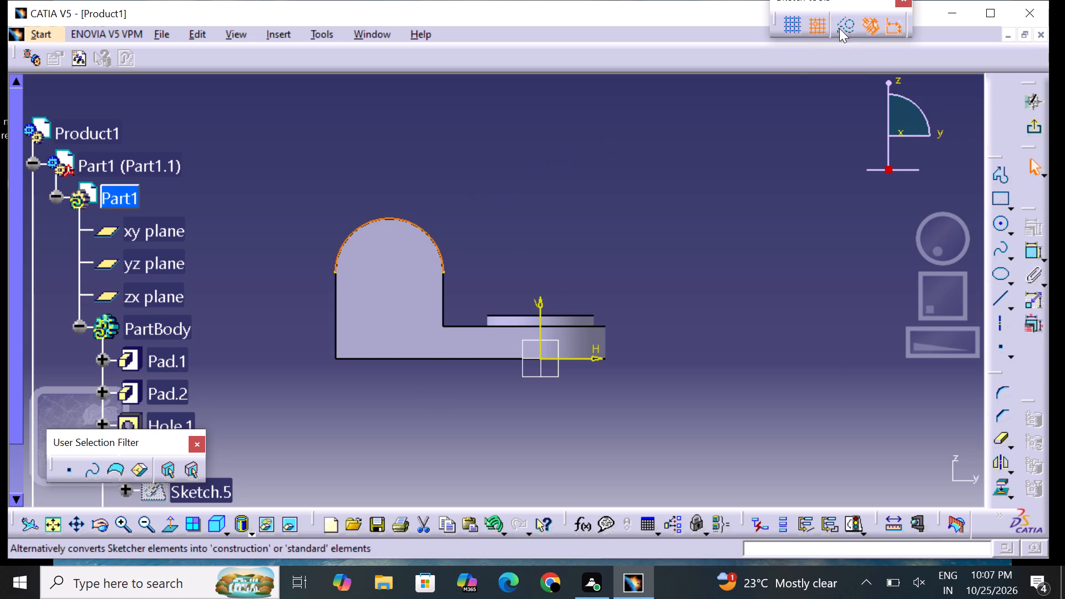
pyautogui.click(845, 22)
pyautogui.click(727, 256)
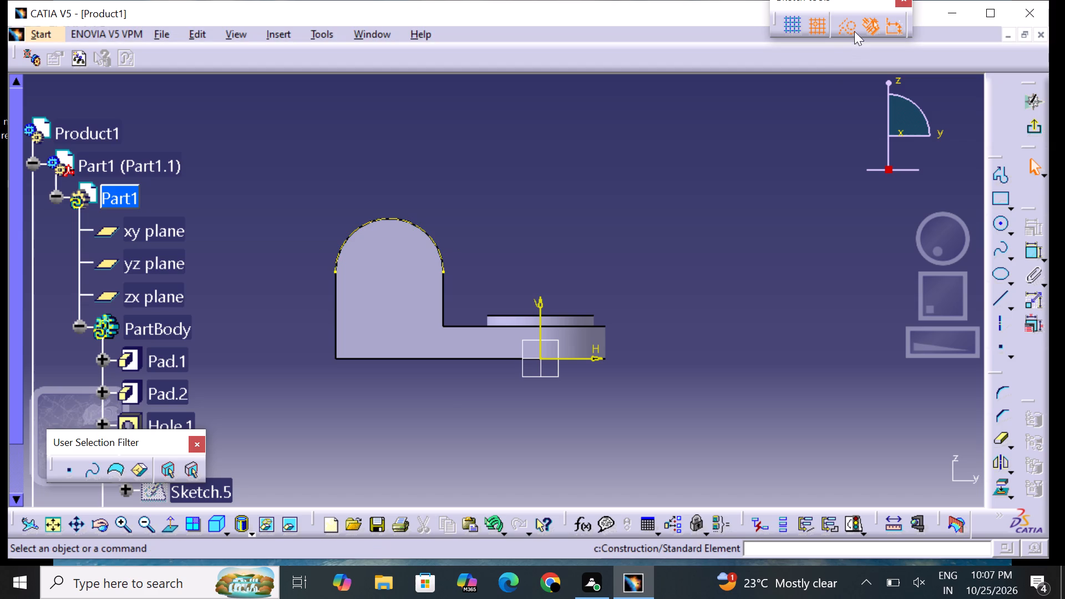
pyautogui.click(854, 17)
pyautogui.moveTo(683, 317); pyautogui.dragTo(682, 328)
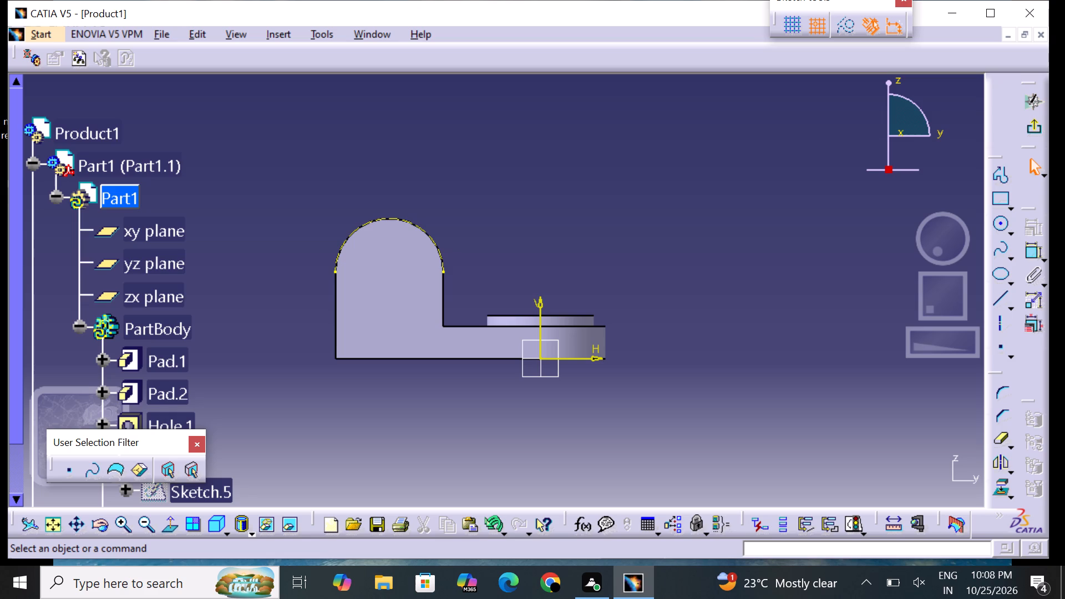
# Sketch a circle above the boss, centred on the vertical axis at H 0 mm, V 40 mm.
pyautogui.click(998, 225)
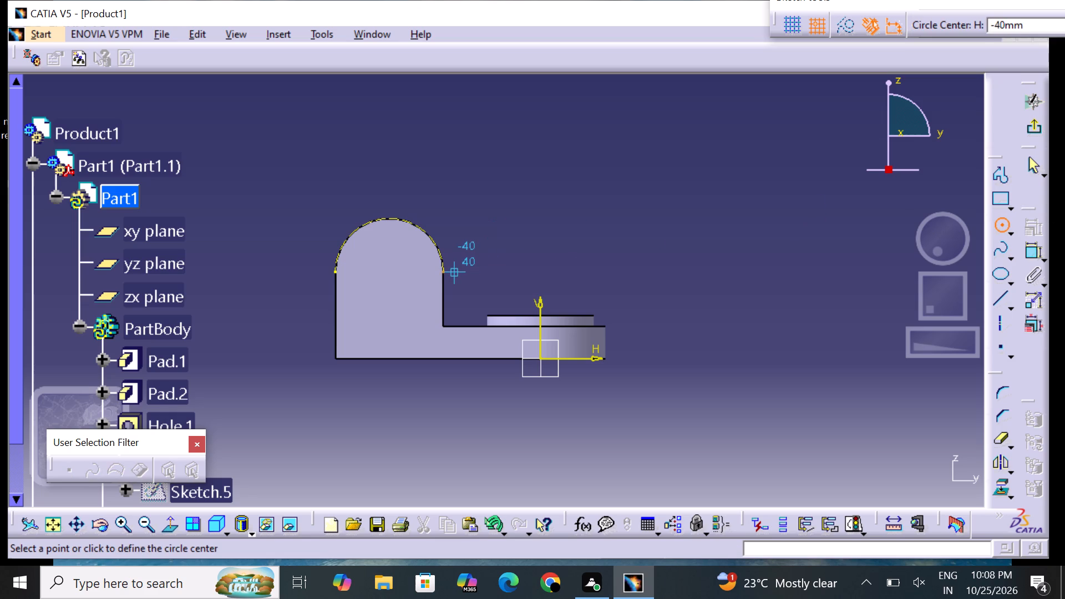
pyautogui.click(542, 272)
pyautogui.click(555, 250)
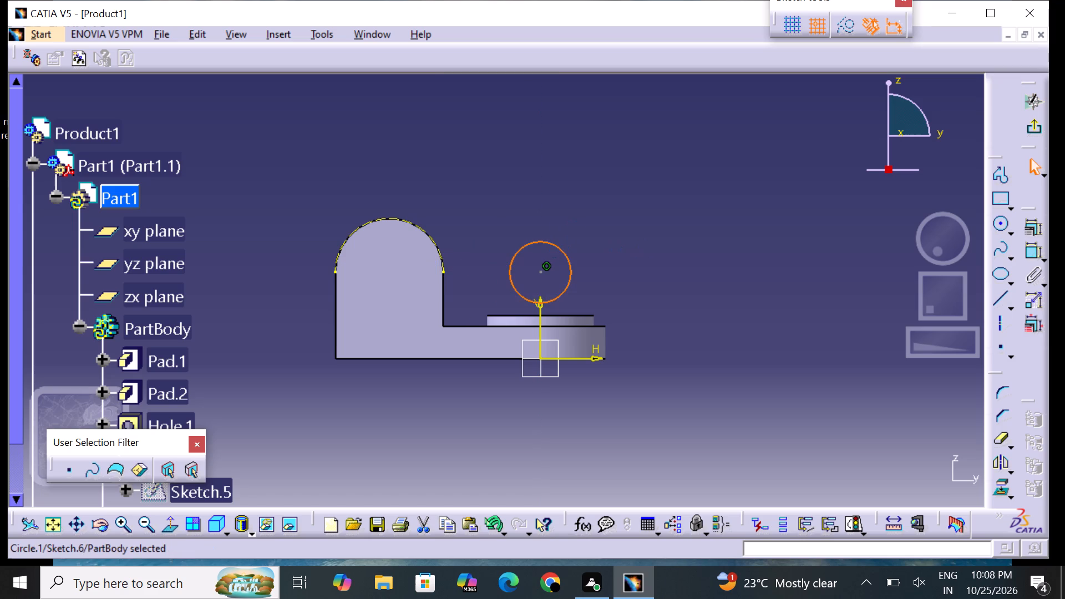
pyautogui.click(645, 248)
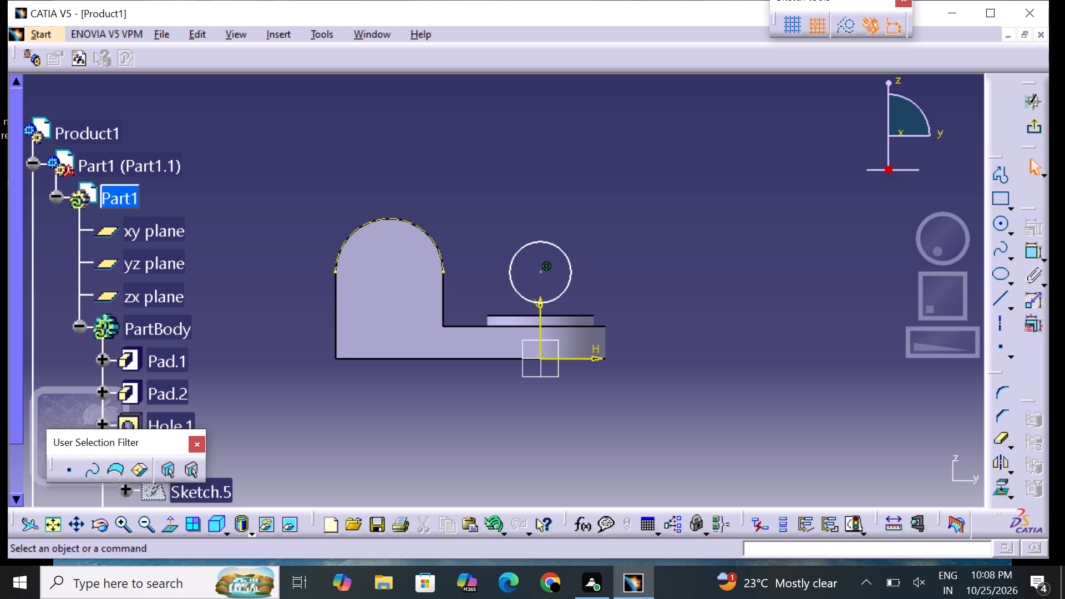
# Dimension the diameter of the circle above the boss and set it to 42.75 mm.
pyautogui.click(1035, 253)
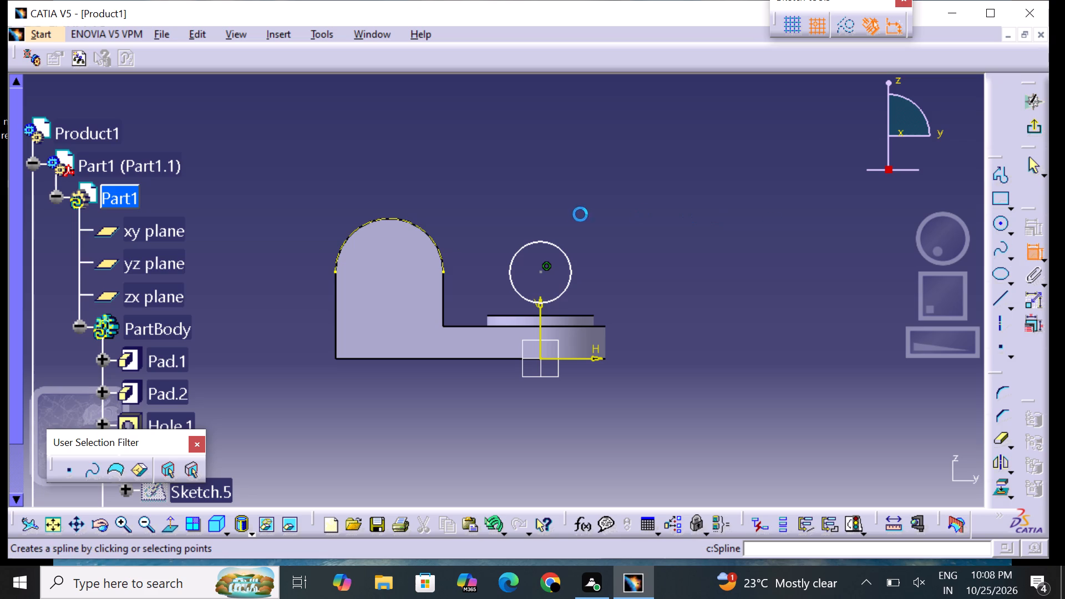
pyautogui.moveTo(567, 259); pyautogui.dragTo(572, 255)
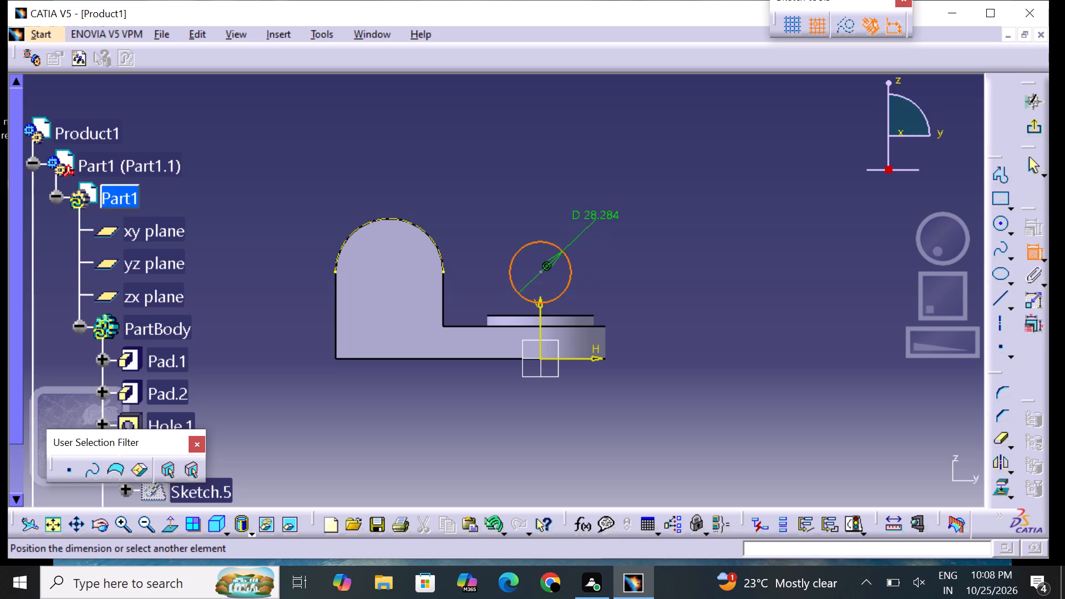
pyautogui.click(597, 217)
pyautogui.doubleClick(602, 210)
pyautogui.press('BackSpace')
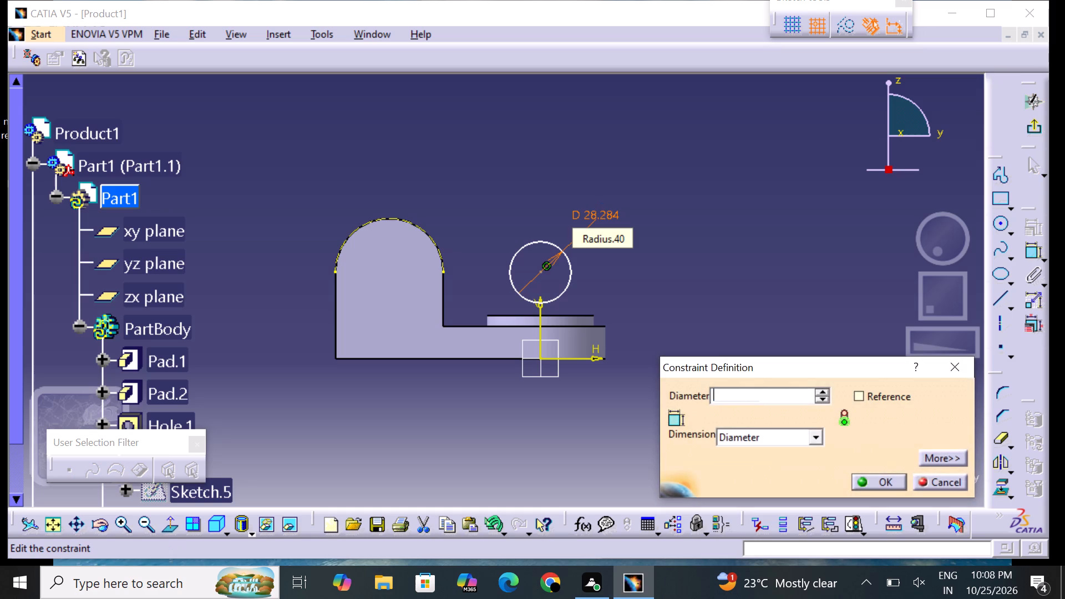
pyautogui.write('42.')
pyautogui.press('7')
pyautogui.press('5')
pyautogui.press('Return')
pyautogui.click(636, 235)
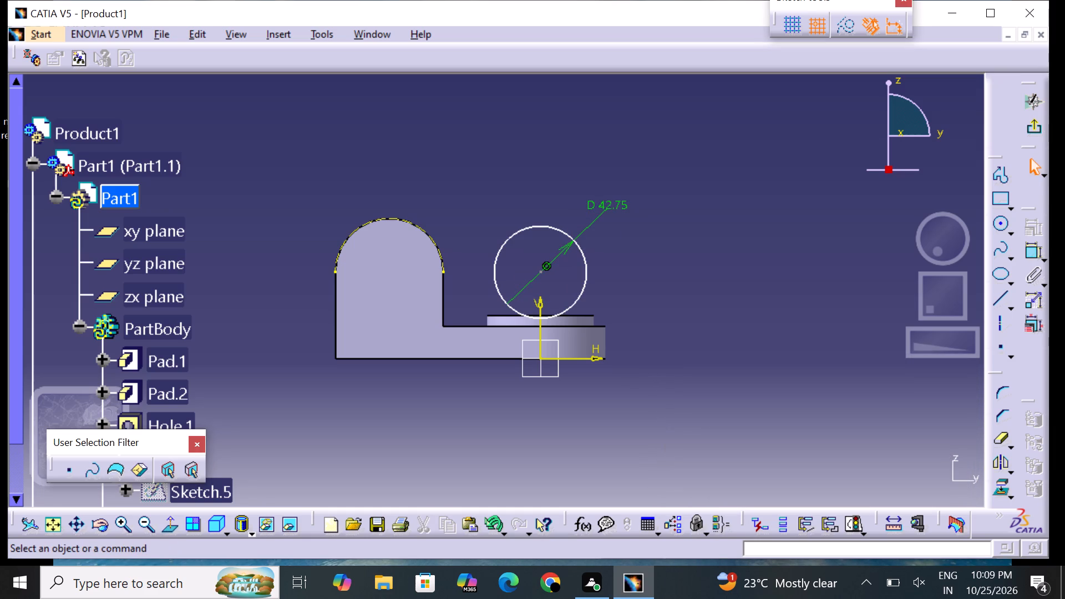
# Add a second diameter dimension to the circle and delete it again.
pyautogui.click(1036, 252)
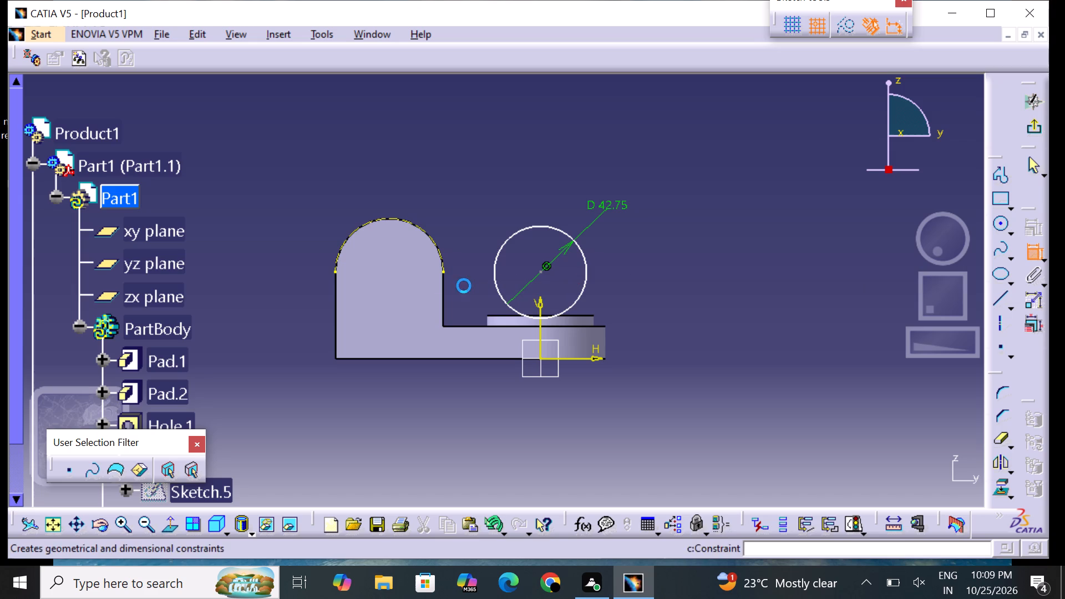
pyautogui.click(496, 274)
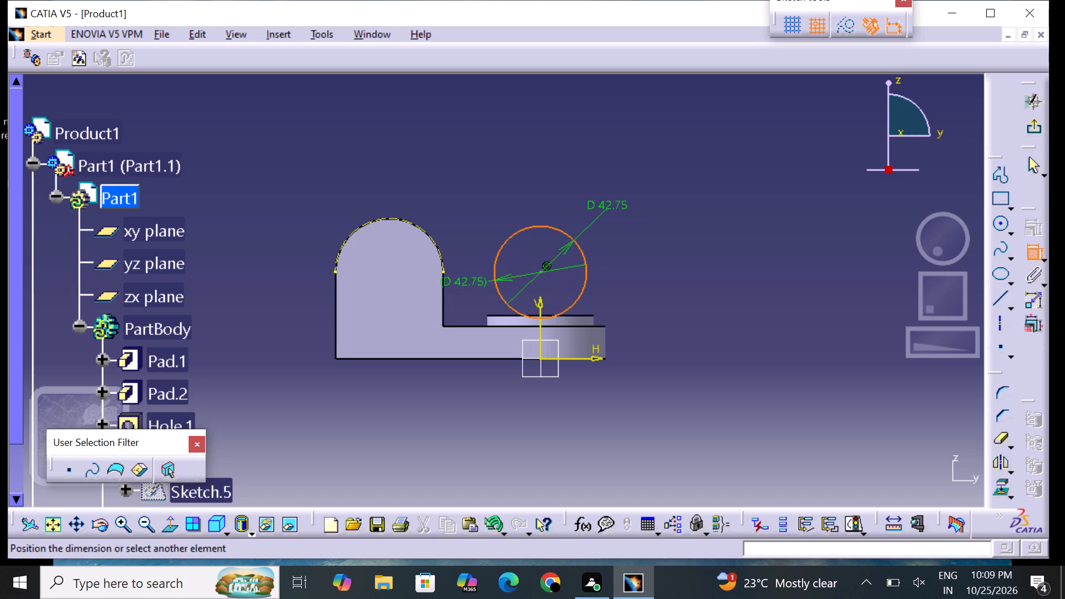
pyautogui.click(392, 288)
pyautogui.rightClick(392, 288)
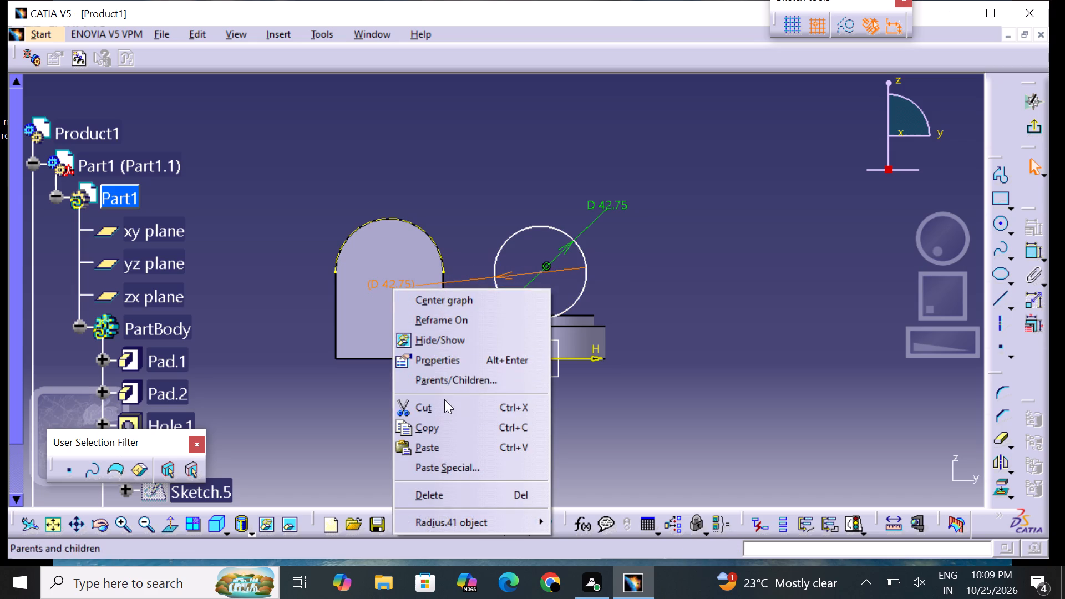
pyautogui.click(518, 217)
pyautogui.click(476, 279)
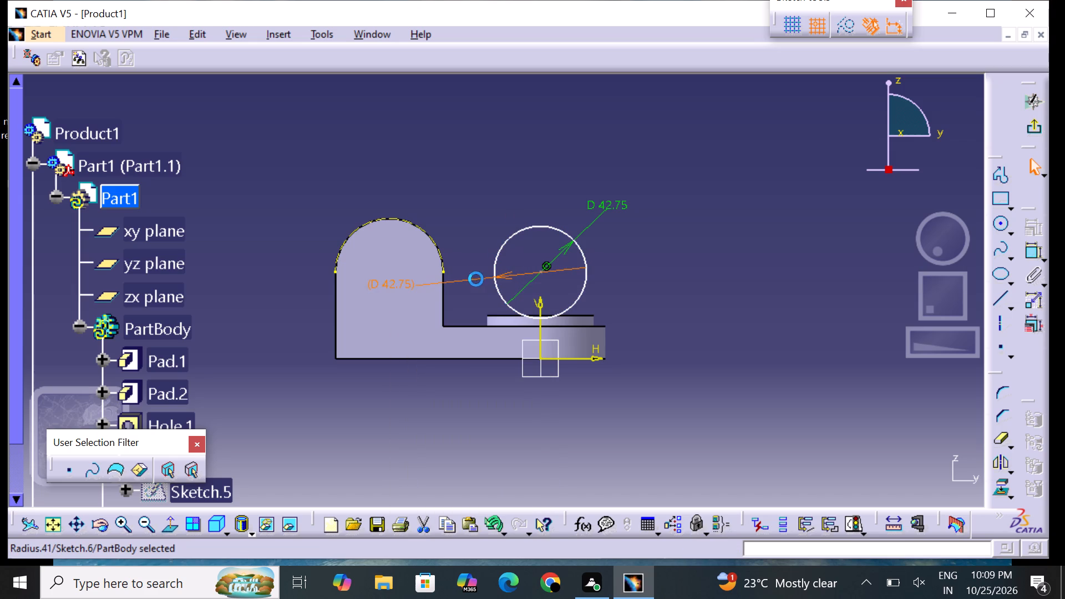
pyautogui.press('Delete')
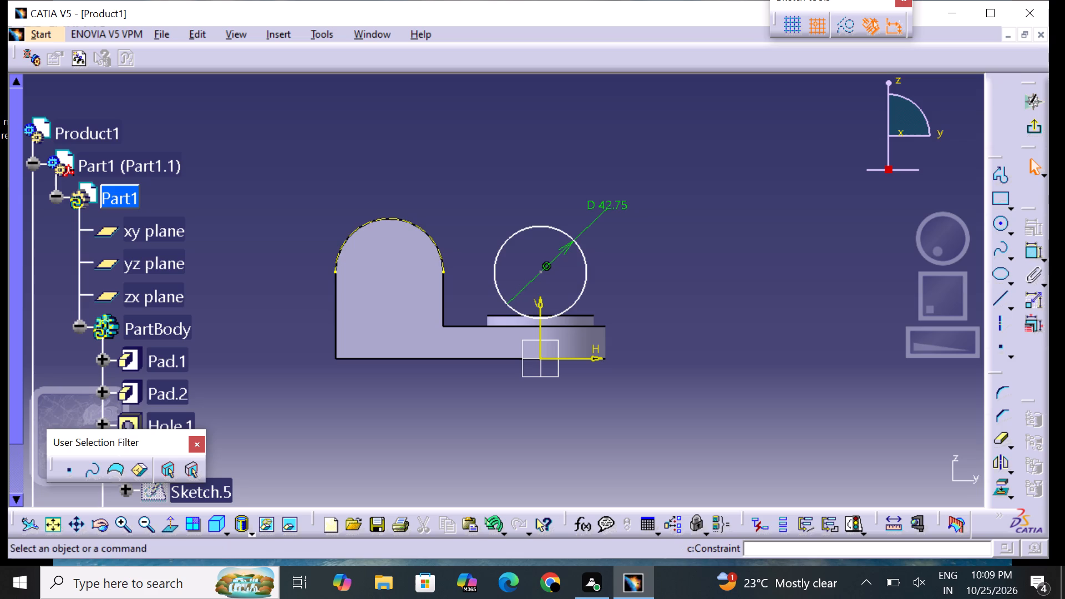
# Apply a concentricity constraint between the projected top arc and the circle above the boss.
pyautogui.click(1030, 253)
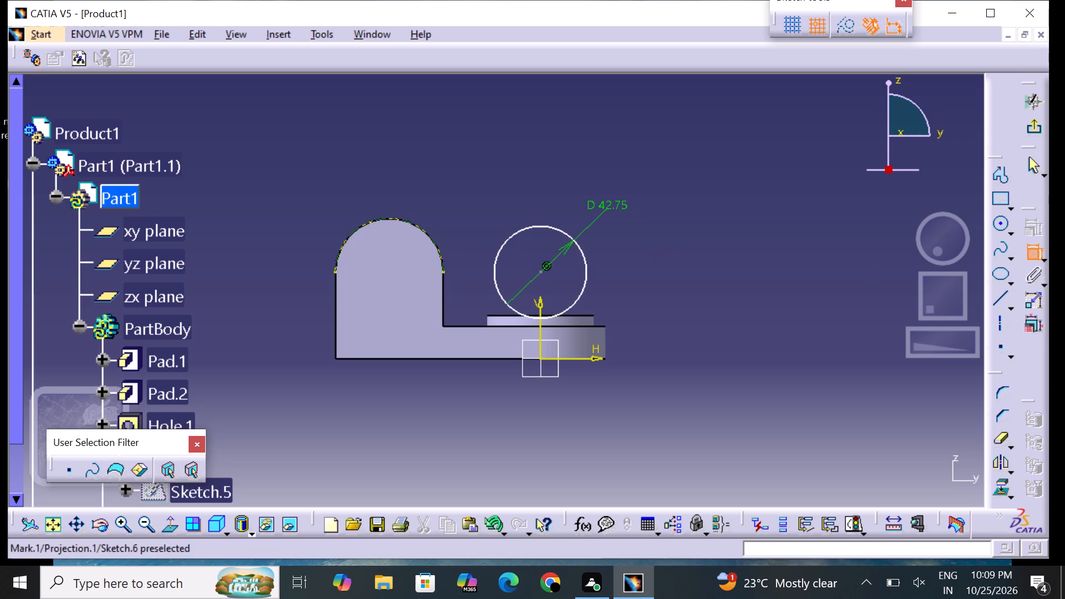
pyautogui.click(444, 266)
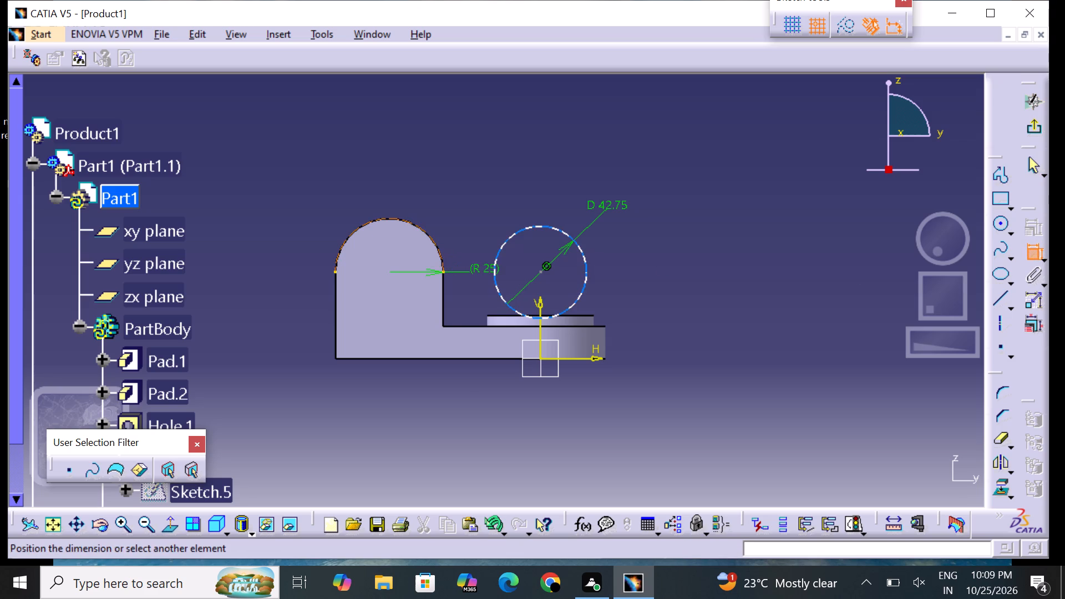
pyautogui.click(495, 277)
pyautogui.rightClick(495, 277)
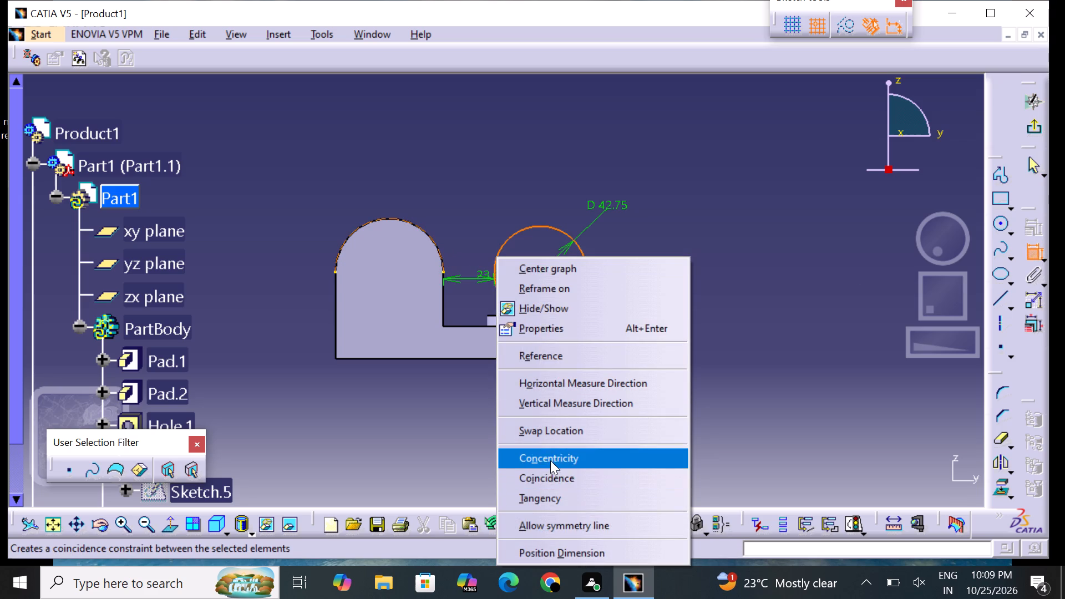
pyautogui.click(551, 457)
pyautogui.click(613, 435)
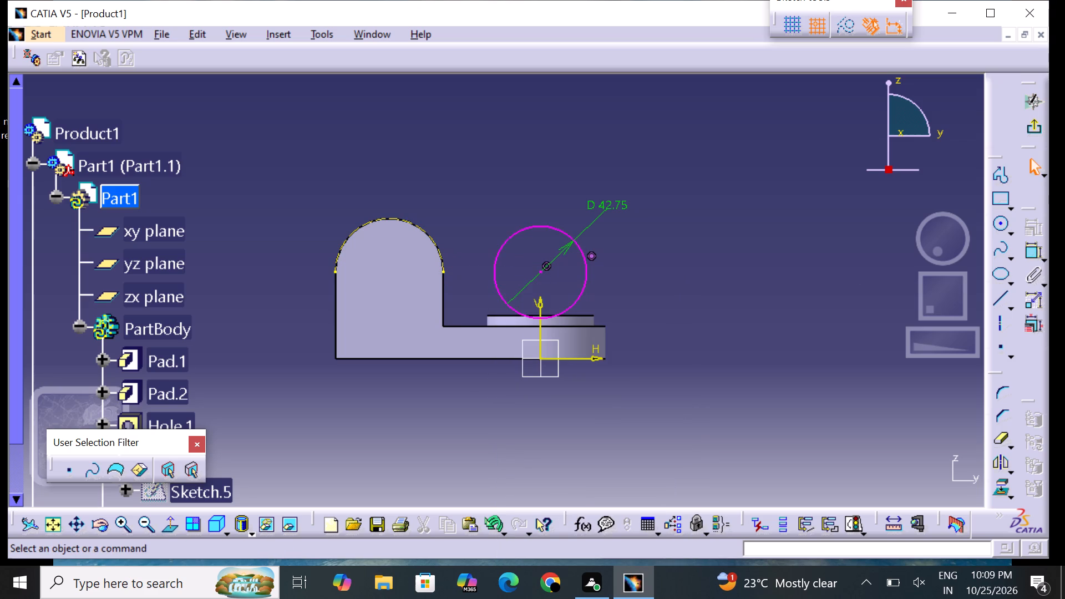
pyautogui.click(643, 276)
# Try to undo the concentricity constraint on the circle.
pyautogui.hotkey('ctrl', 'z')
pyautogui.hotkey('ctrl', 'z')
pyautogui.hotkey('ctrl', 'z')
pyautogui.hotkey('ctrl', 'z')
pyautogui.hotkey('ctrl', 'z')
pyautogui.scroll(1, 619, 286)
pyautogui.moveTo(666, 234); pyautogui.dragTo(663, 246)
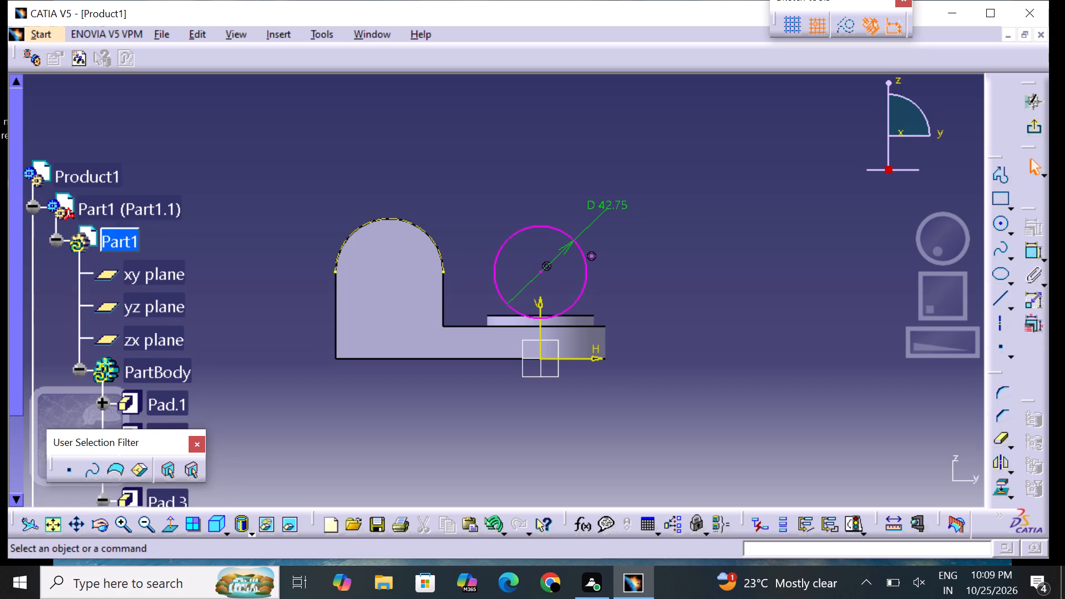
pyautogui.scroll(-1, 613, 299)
# Delete the circle with the 42.75 mm diameter from the sketch.
pyautogui.click(582, 297)
pyautogui.rightClick(583, 297)
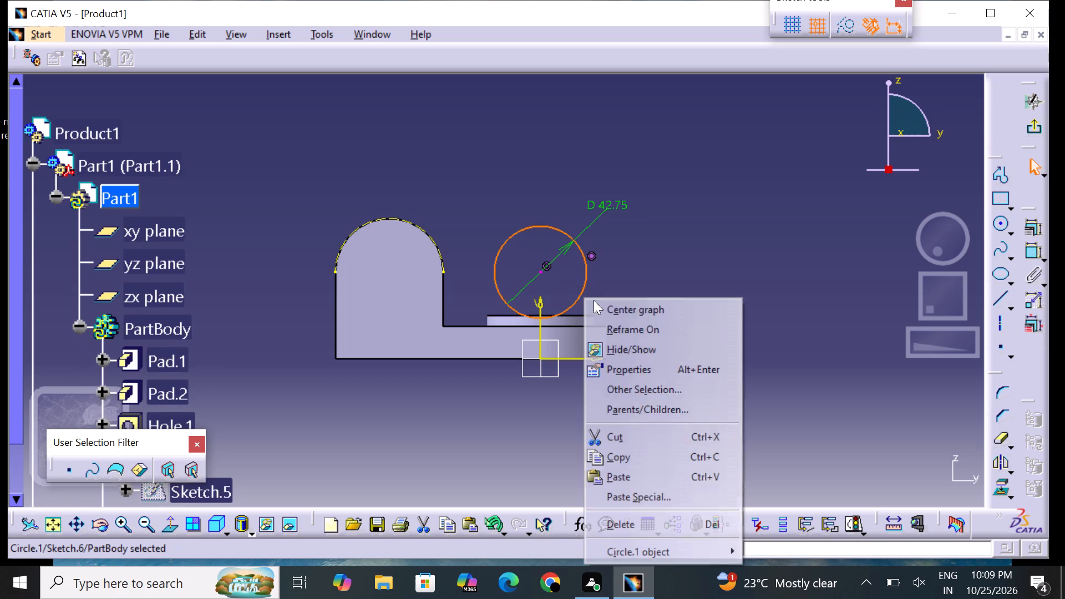
pyautogui.click(638, 528)
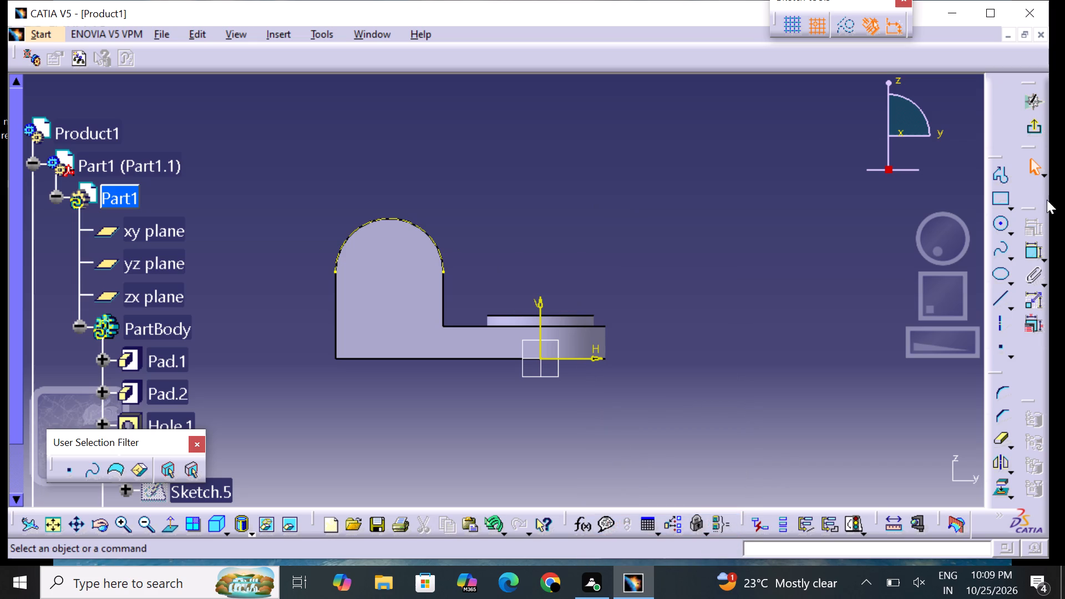
# Sketch a new circle above the boss and reshape it to about 40 mm in diameter, with its centre near the vertical axis.
pyautogui.click(1003, 228)
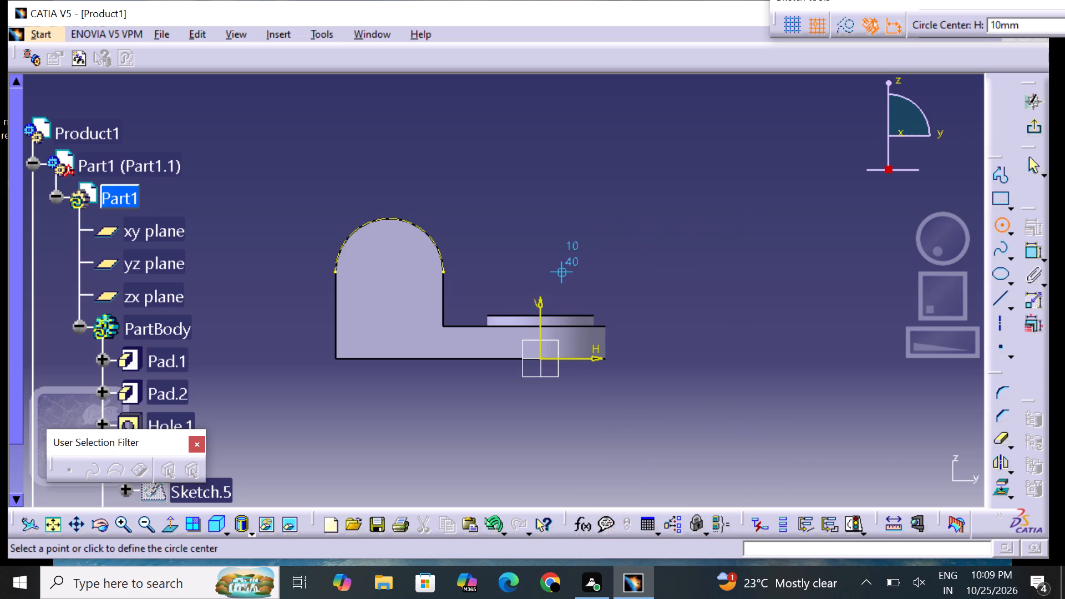
pyautogui.click(551, 259)
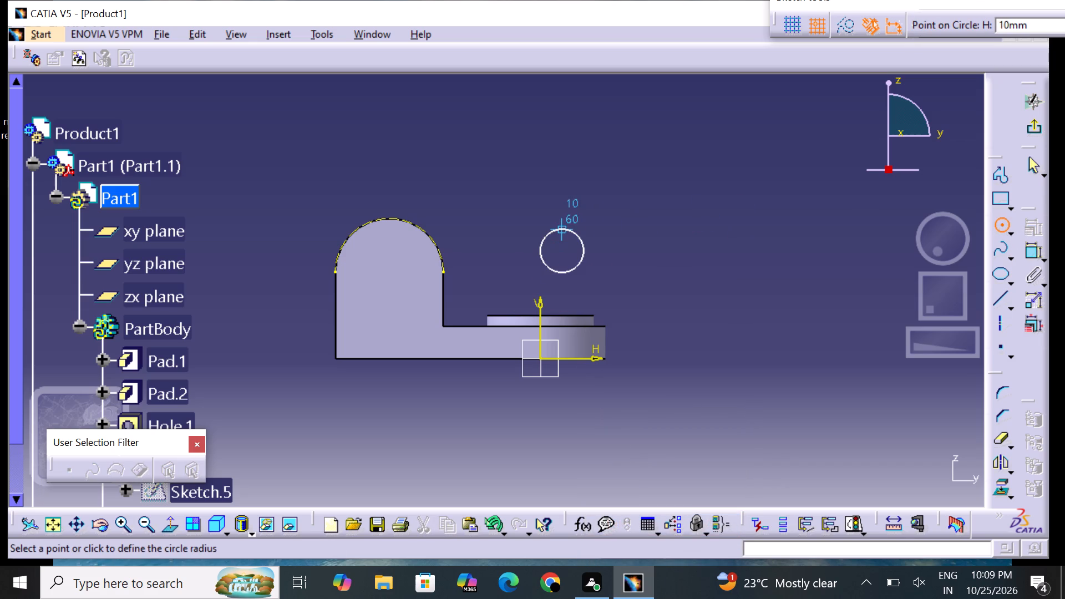
pyautogui.click(618, 235)
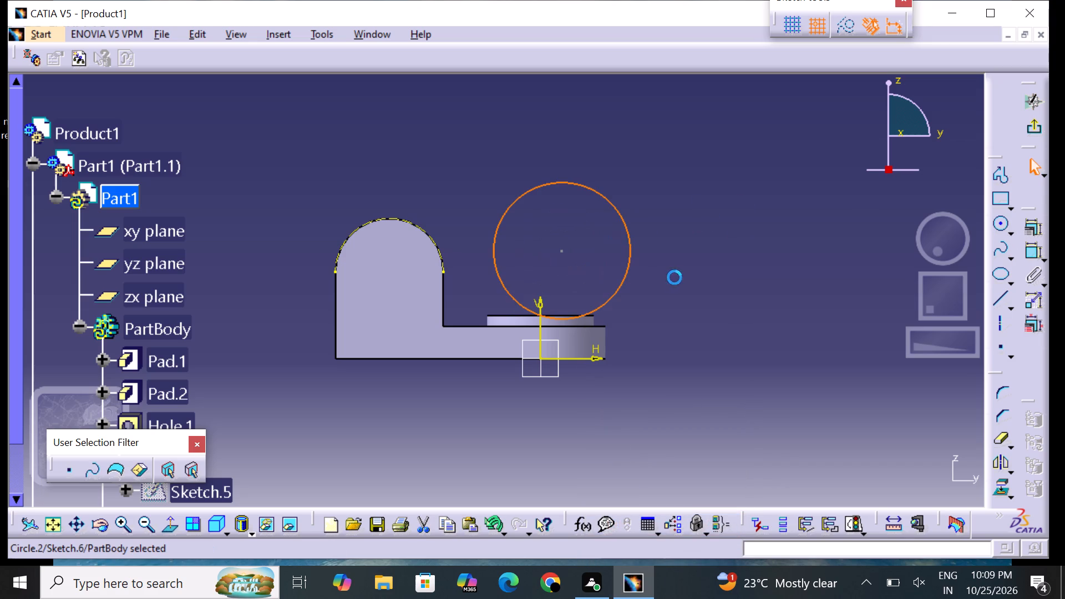
pyautogui.moveTo(625, 280); pyautogui.dragTo(615, 235)
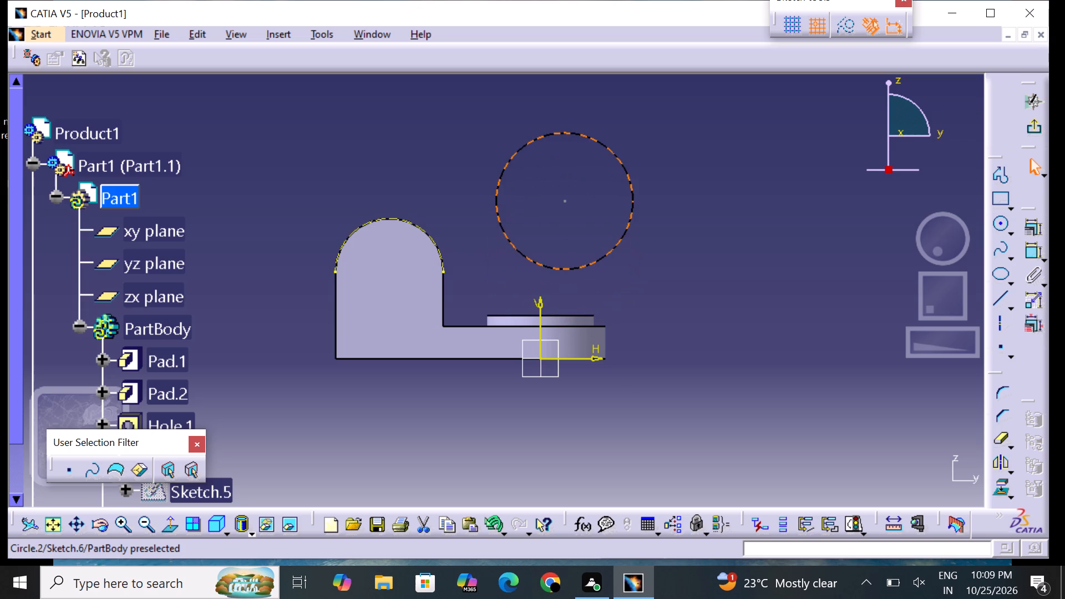
pyautogui.moveTo(615, 235); pyautogui.dragTo(610, 245)
pyautogui.middleClick(625, 253)
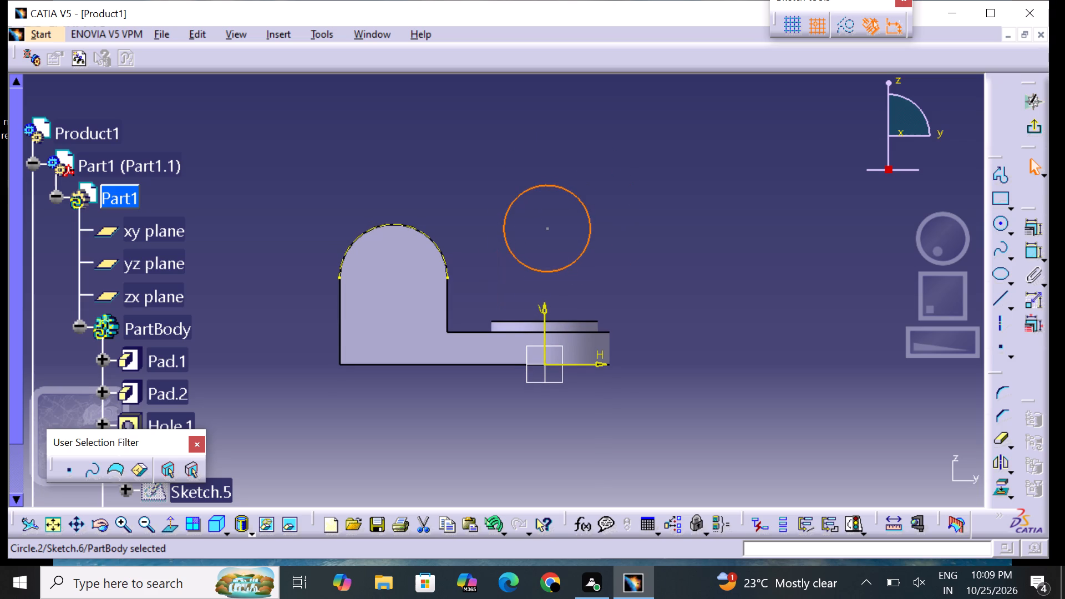
pyautogui.click(653, 247)
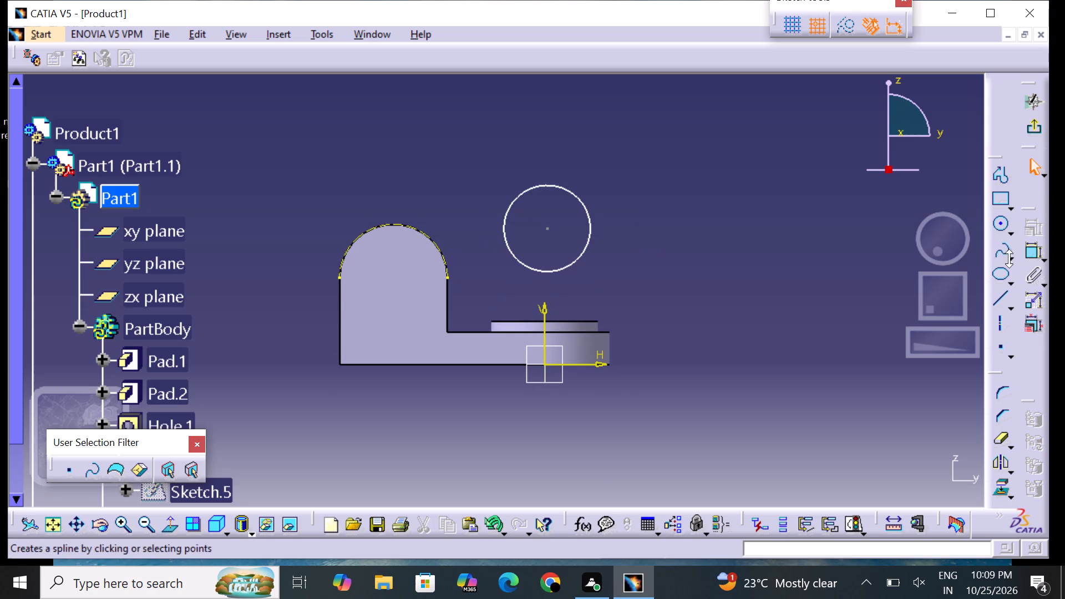
# Dimension the new circle's diameter.
pyautogui.click(1032, 254)
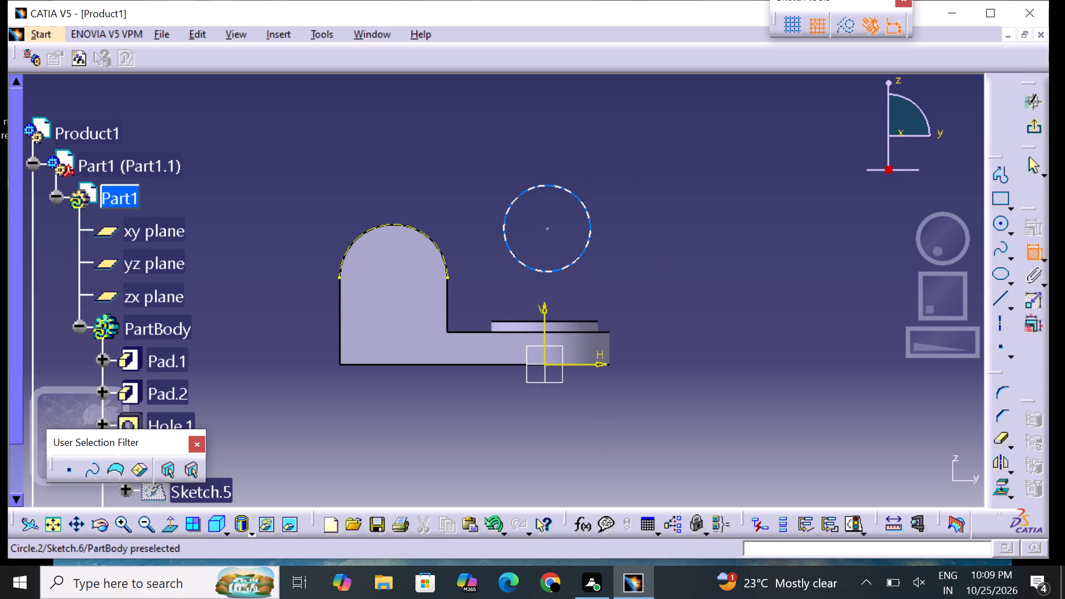
pyautogui.click(586, 252)
pyautogui.click(639, 259)
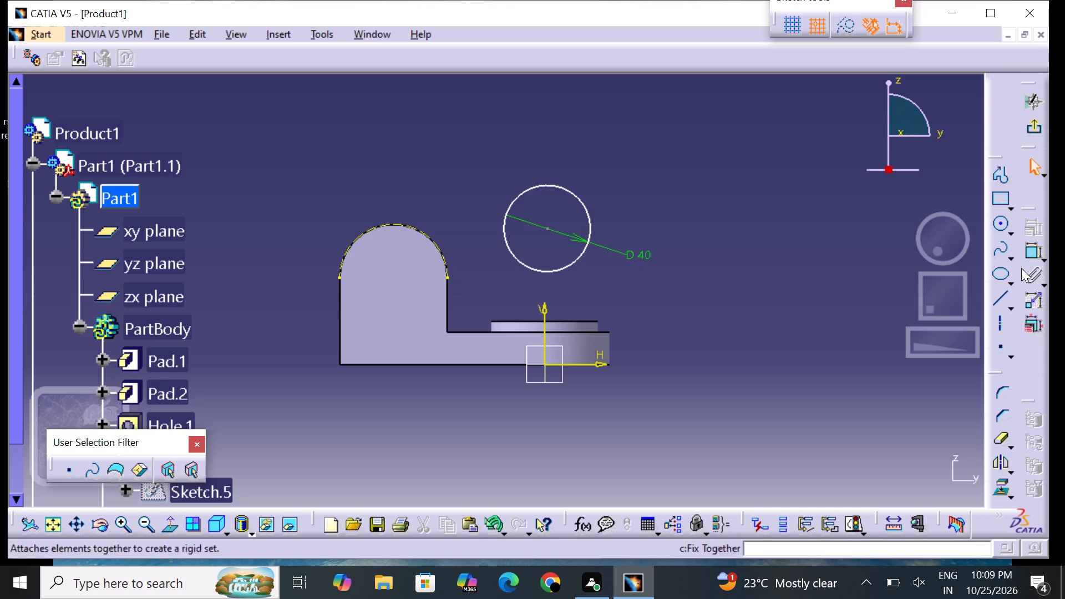
# Make the circle concentric with the projected arc's end point on the side facing the boss.
pyautogui.click(1029, 251)
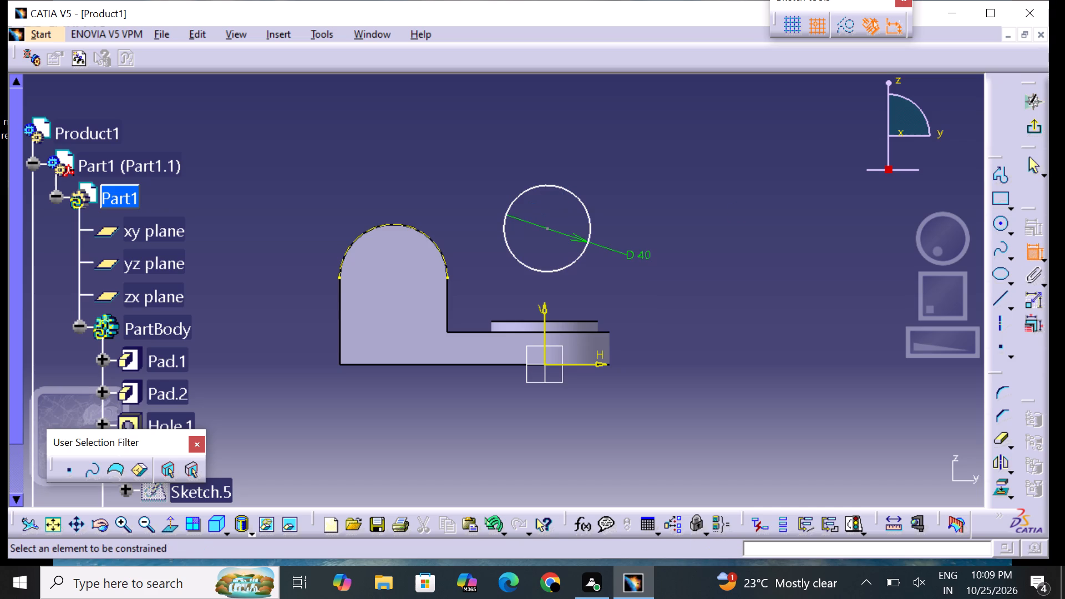
pyautogui.click(511, 249)
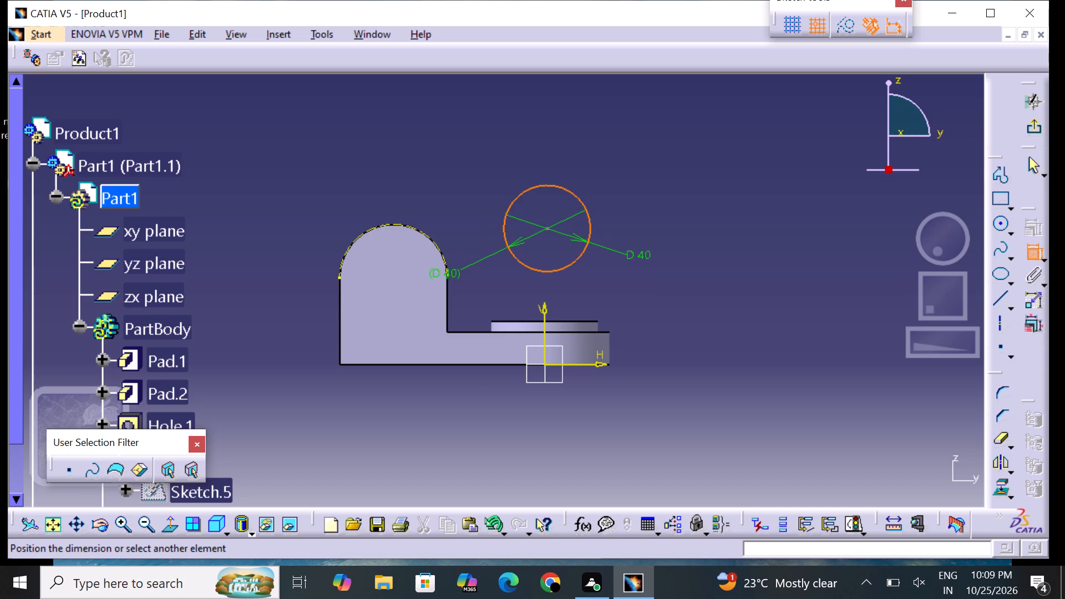
pyautogui.click(446, 277)
pyautogui.rightClick(447, 273)
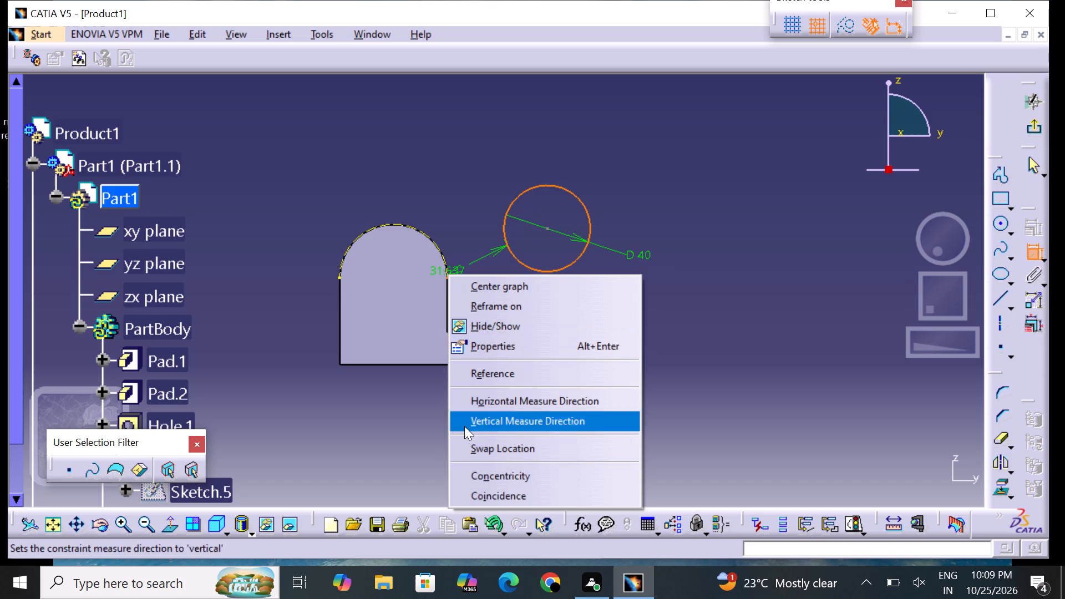
pyautogui.click(500, 472)
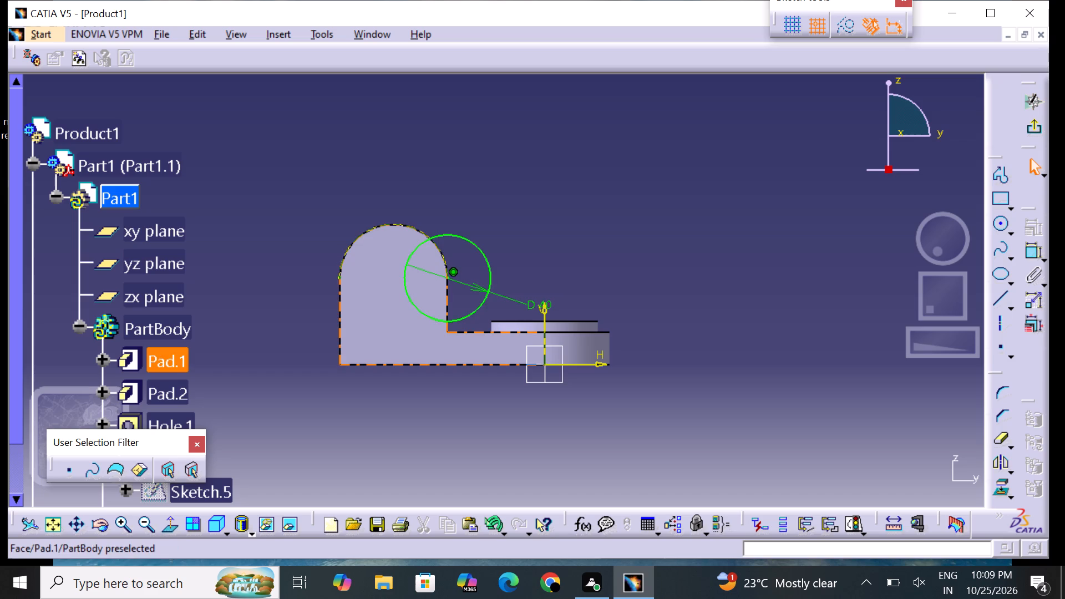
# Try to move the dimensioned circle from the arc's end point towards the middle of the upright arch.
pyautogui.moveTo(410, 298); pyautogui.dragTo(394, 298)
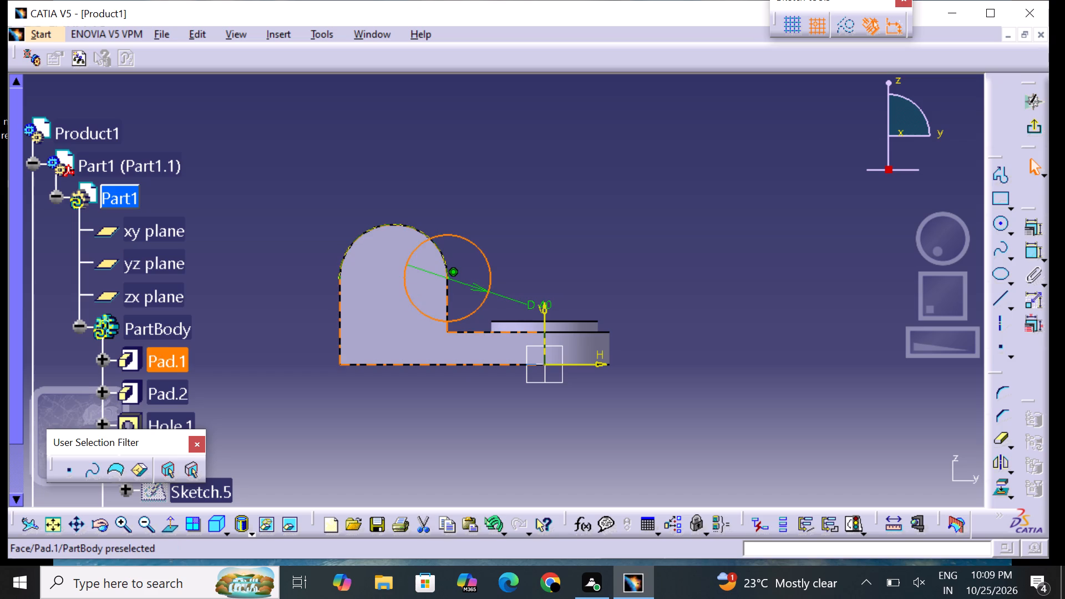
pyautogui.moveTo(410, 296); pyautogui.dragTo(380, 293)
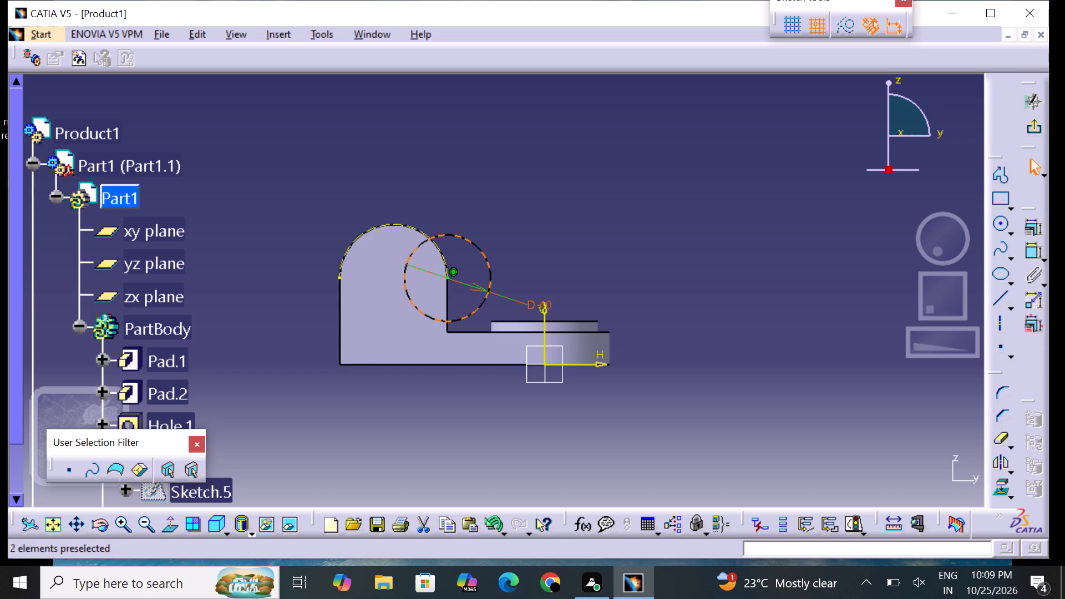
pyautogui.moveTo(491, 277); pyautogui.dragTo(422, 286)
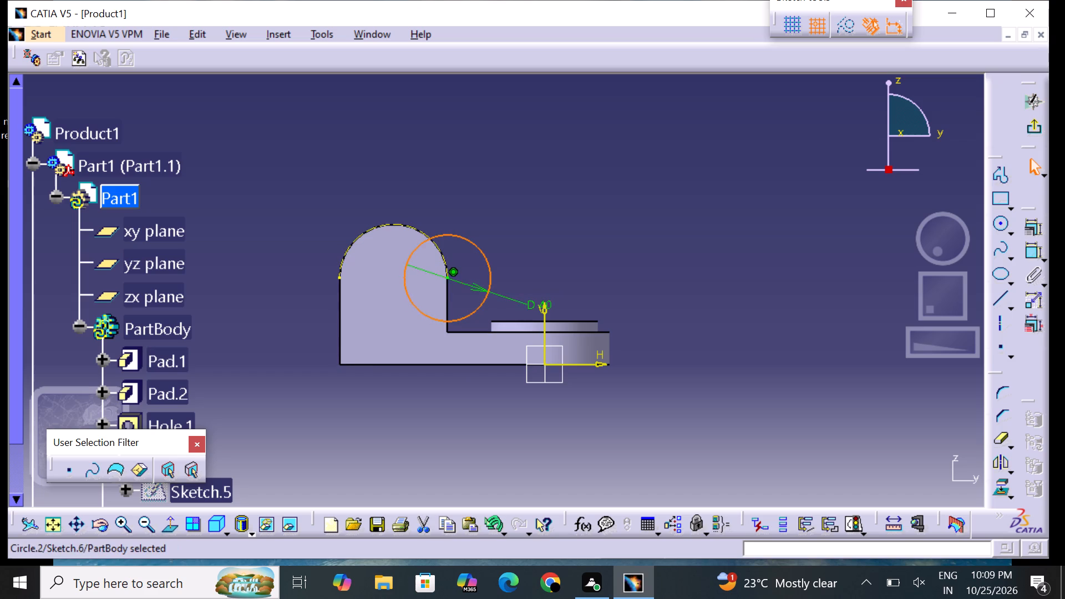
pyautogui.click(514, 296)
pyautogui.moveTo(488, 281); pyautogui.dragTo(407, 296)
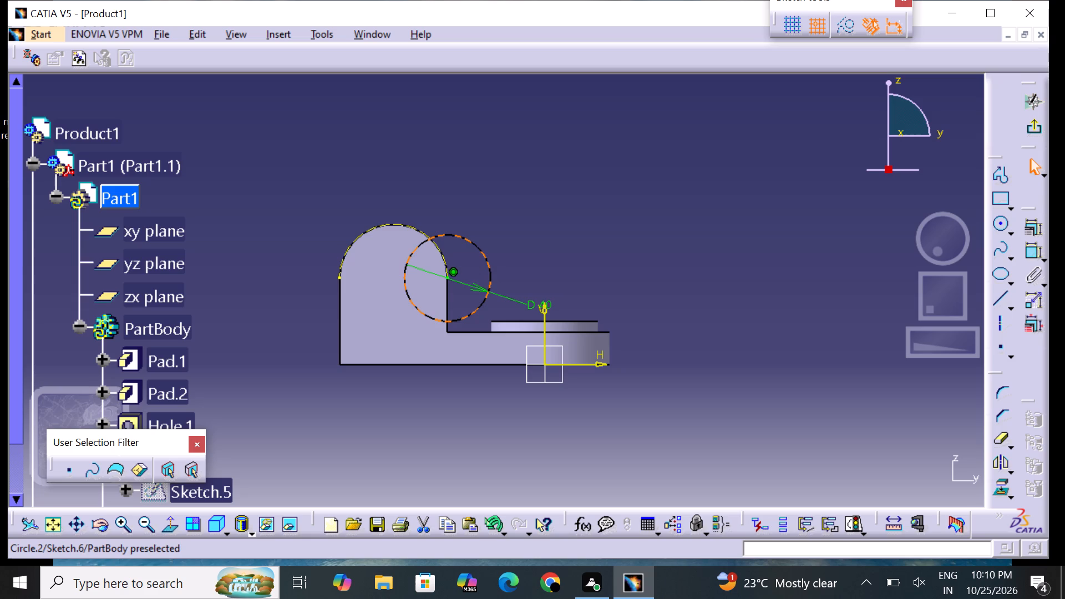
# Delete the dimensioned circle centred on the projected arc's end point facing the boss.
pyautogui.moveTo(407, 296); pyautogui.dragTo(402, 290)
pyautogui.rightClick(510, 289)
pyautogui.rightClick(510, 292)
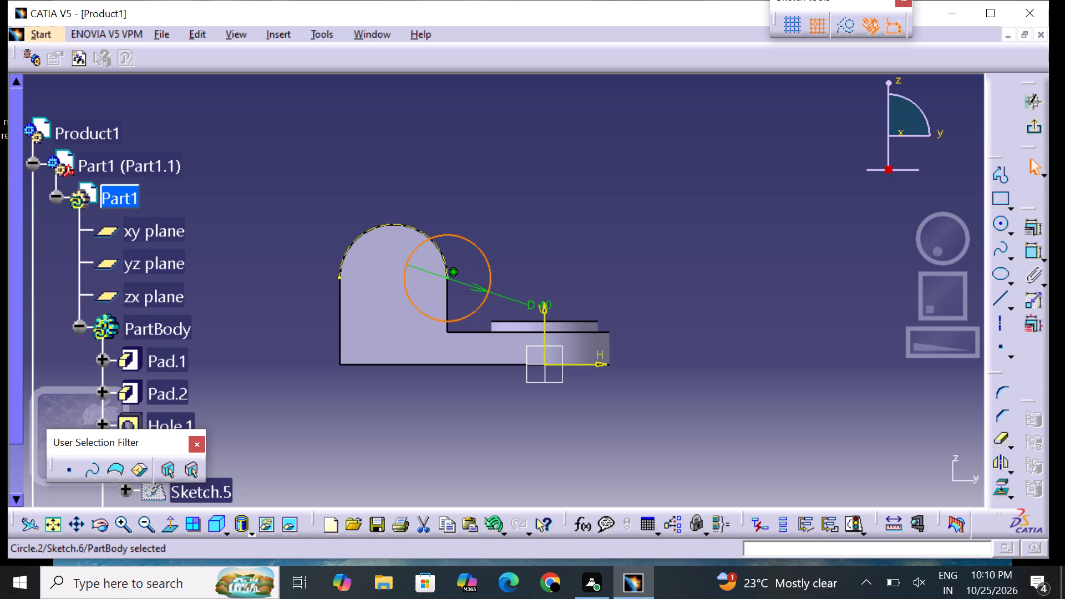
pyautogui.press('Delete')
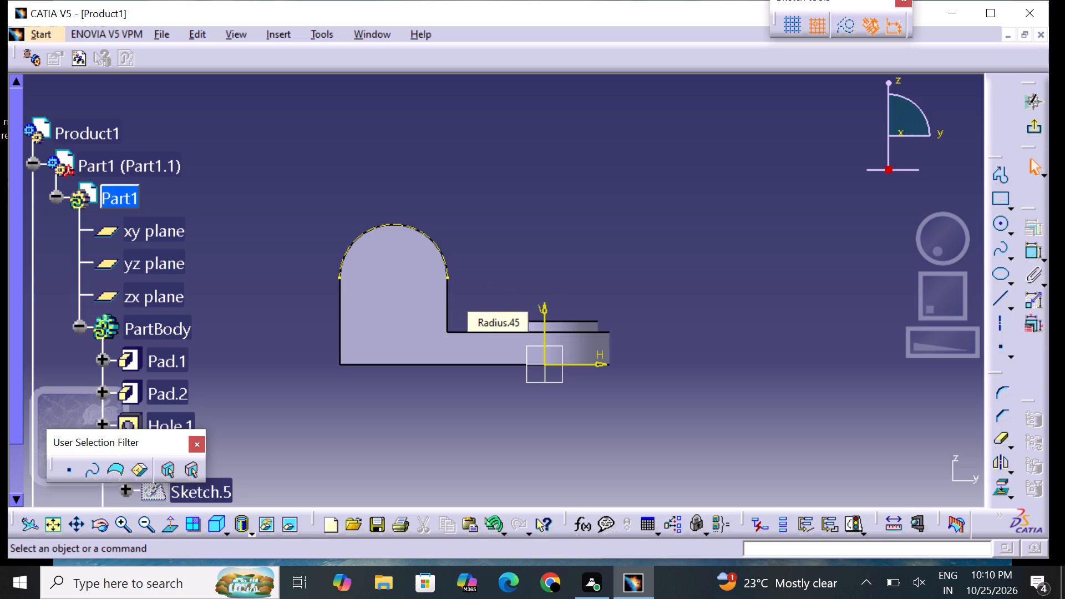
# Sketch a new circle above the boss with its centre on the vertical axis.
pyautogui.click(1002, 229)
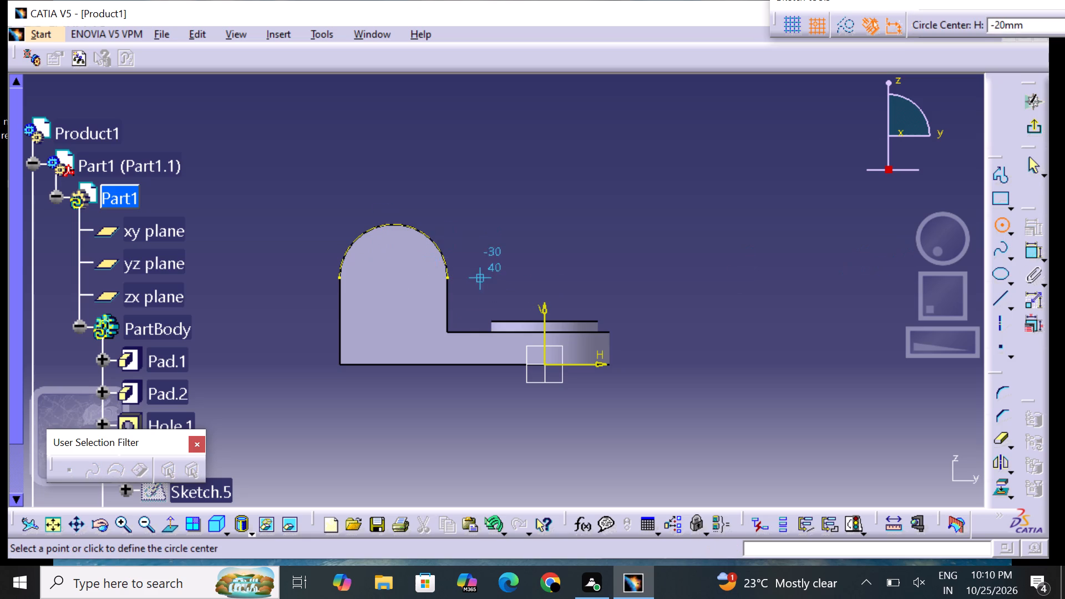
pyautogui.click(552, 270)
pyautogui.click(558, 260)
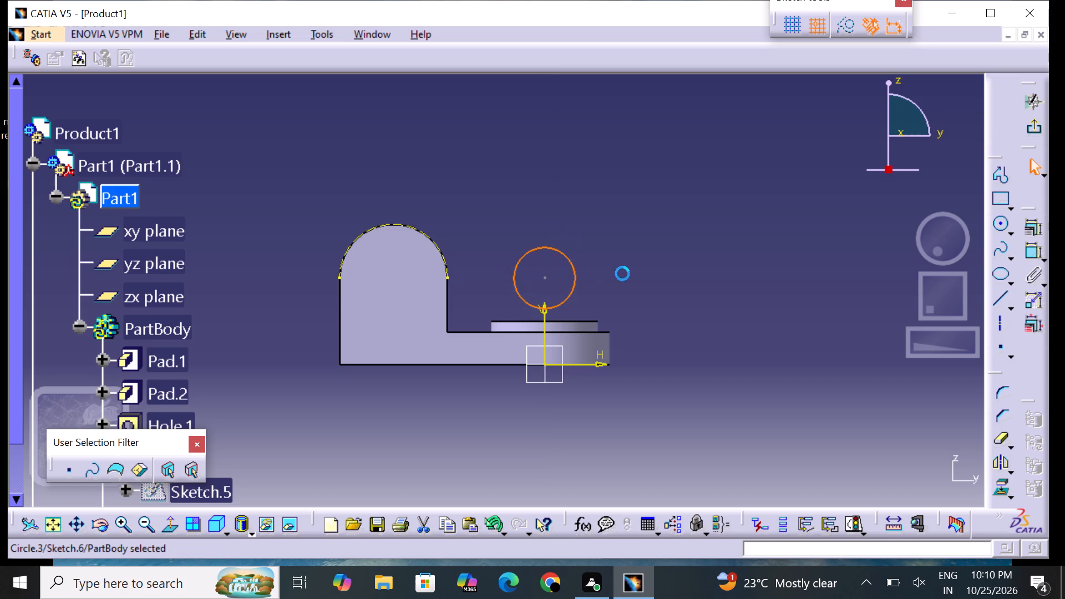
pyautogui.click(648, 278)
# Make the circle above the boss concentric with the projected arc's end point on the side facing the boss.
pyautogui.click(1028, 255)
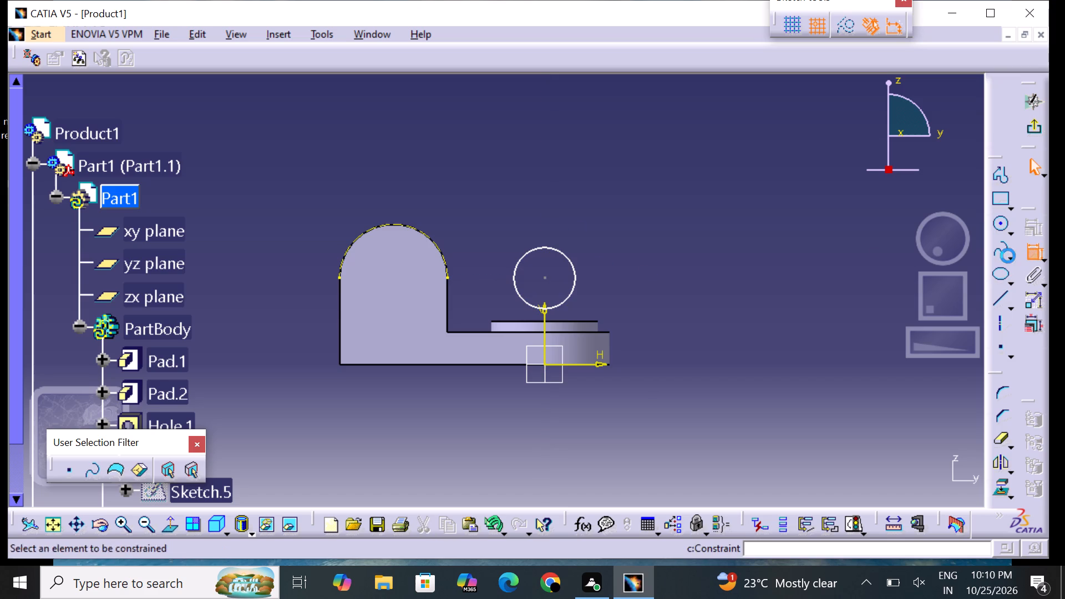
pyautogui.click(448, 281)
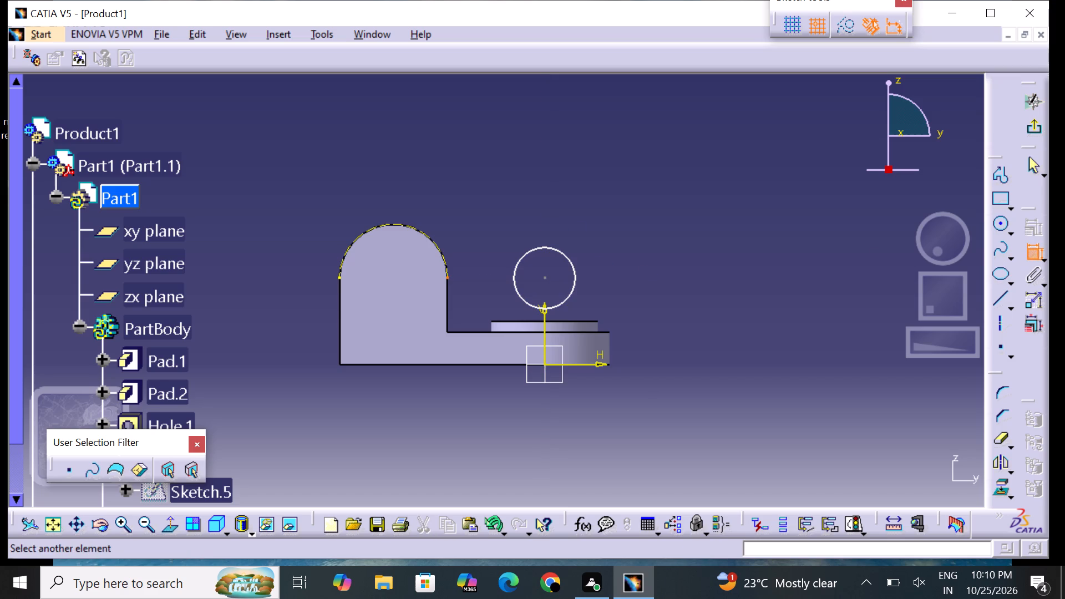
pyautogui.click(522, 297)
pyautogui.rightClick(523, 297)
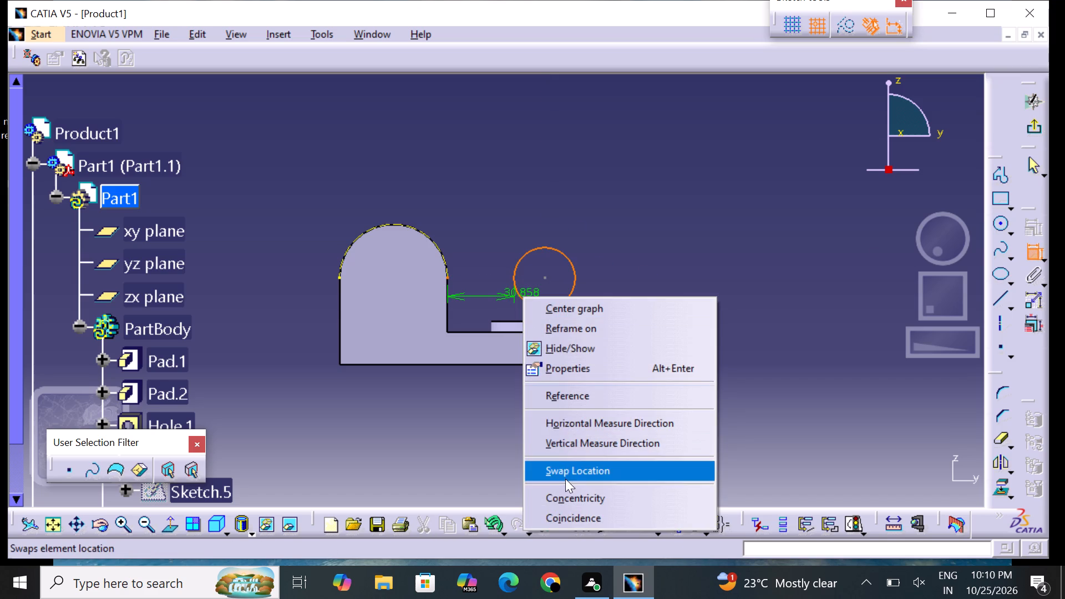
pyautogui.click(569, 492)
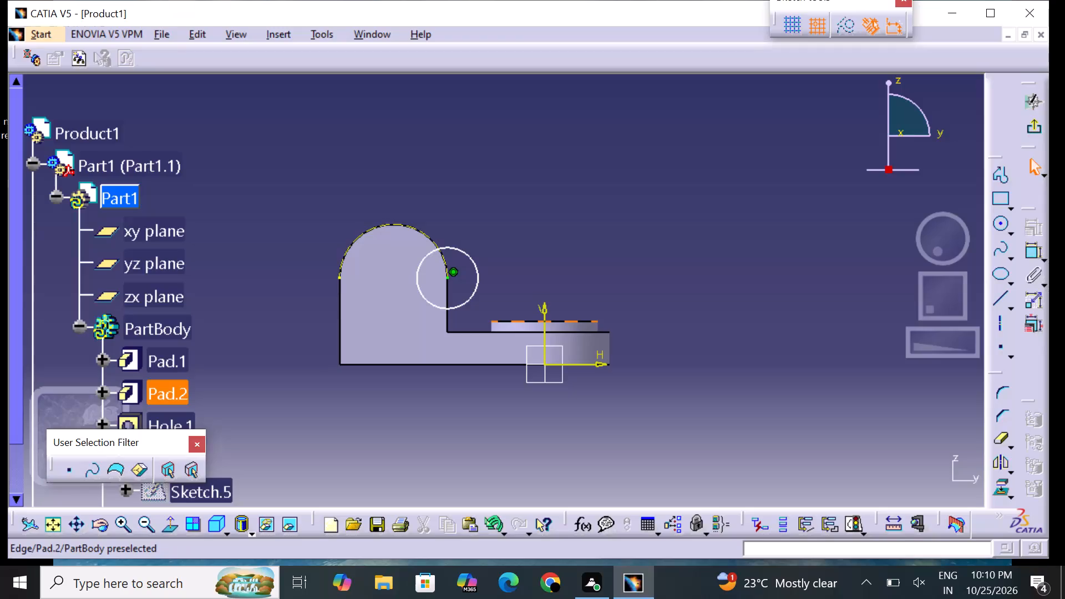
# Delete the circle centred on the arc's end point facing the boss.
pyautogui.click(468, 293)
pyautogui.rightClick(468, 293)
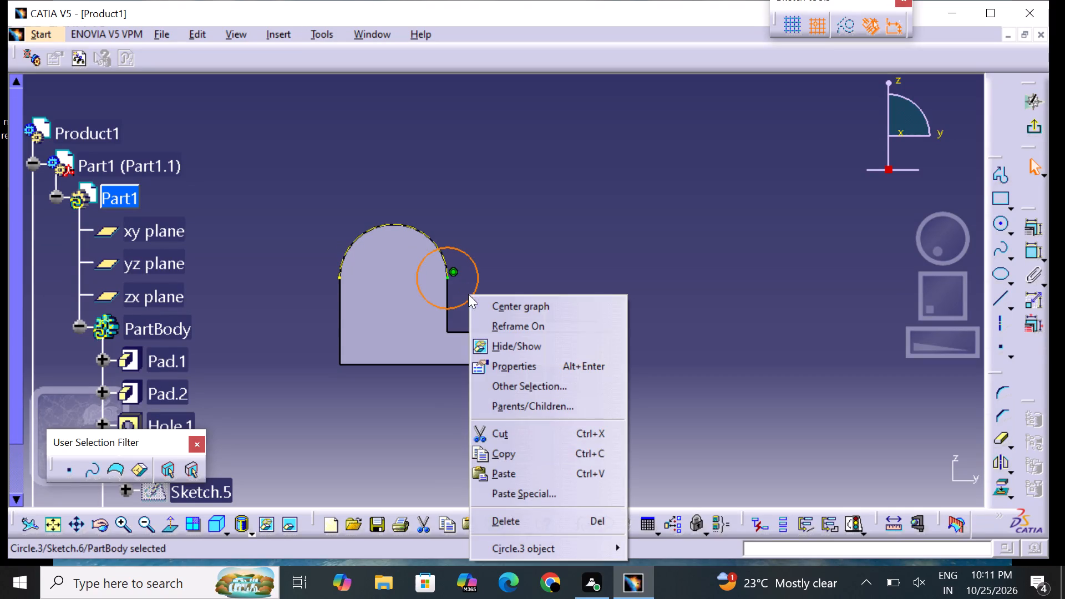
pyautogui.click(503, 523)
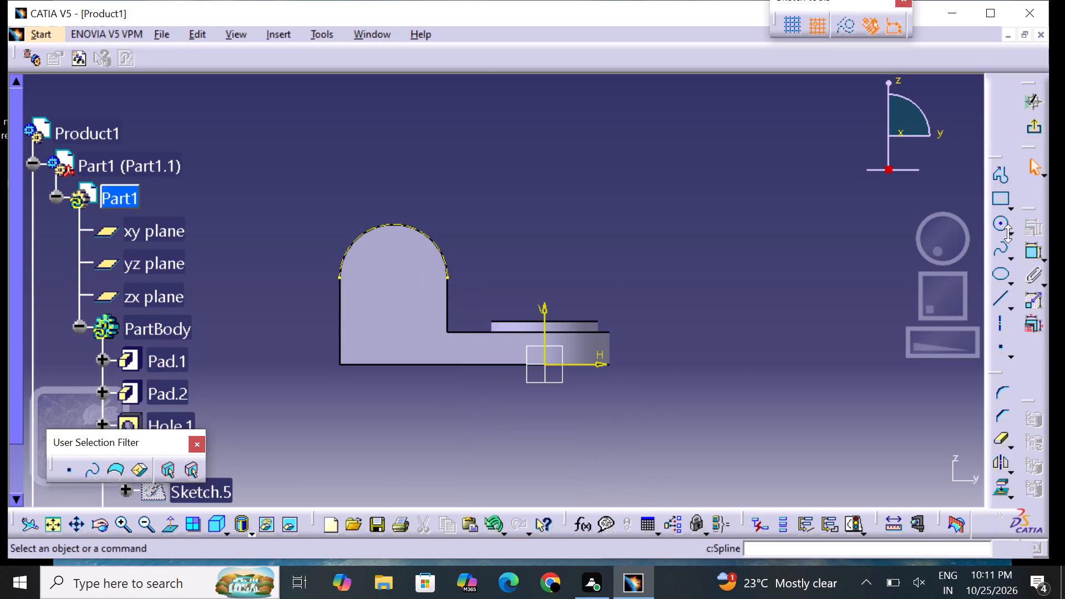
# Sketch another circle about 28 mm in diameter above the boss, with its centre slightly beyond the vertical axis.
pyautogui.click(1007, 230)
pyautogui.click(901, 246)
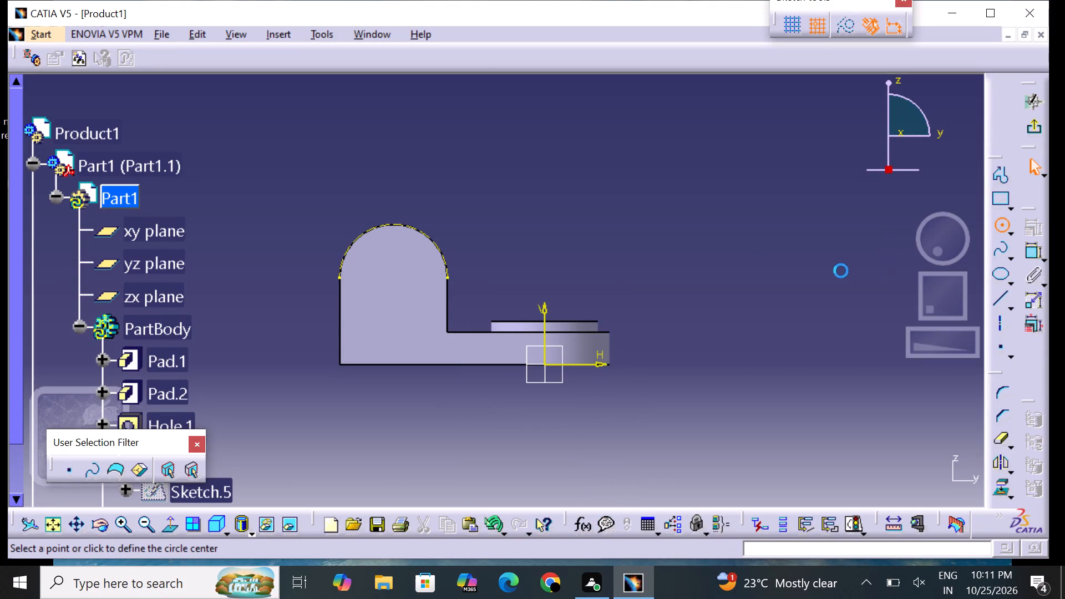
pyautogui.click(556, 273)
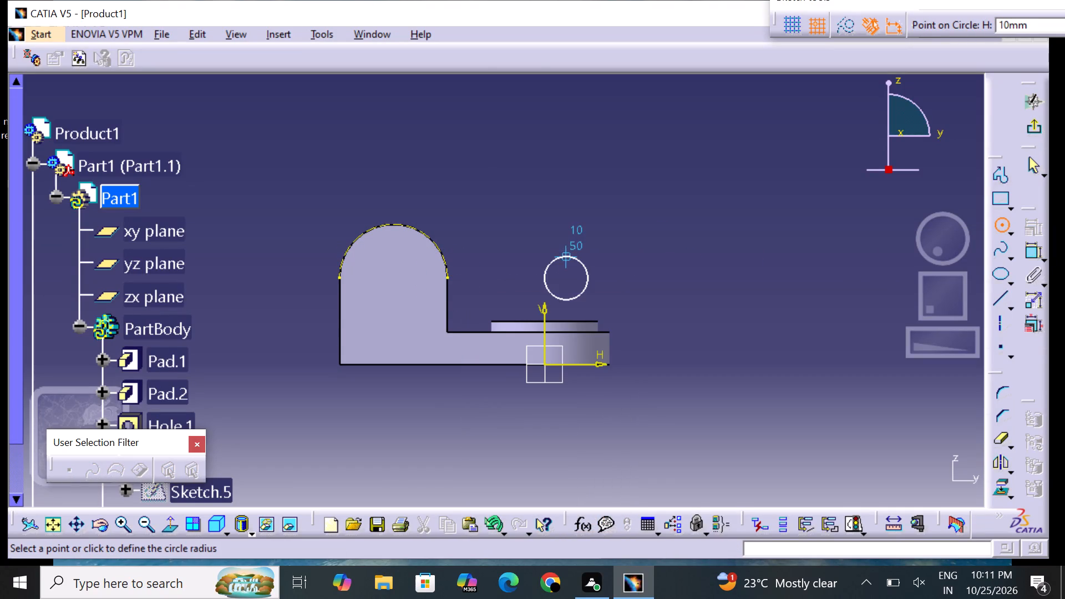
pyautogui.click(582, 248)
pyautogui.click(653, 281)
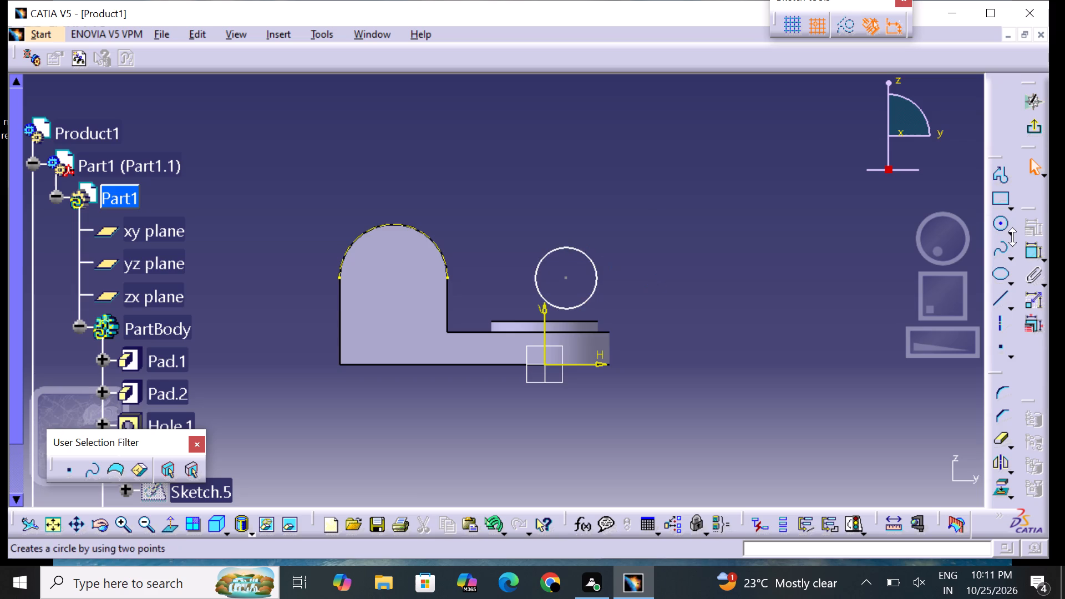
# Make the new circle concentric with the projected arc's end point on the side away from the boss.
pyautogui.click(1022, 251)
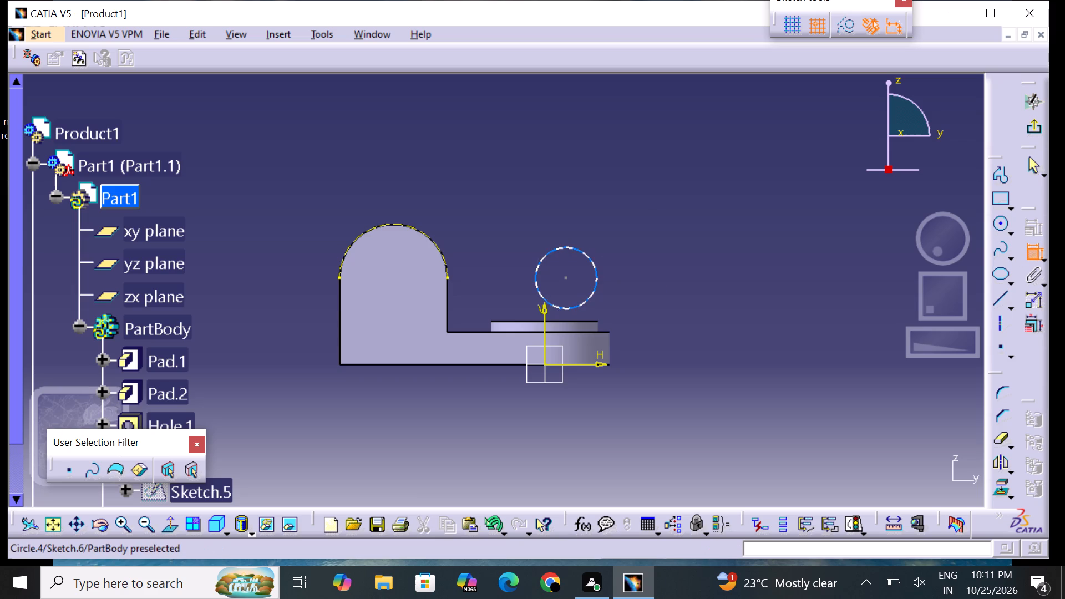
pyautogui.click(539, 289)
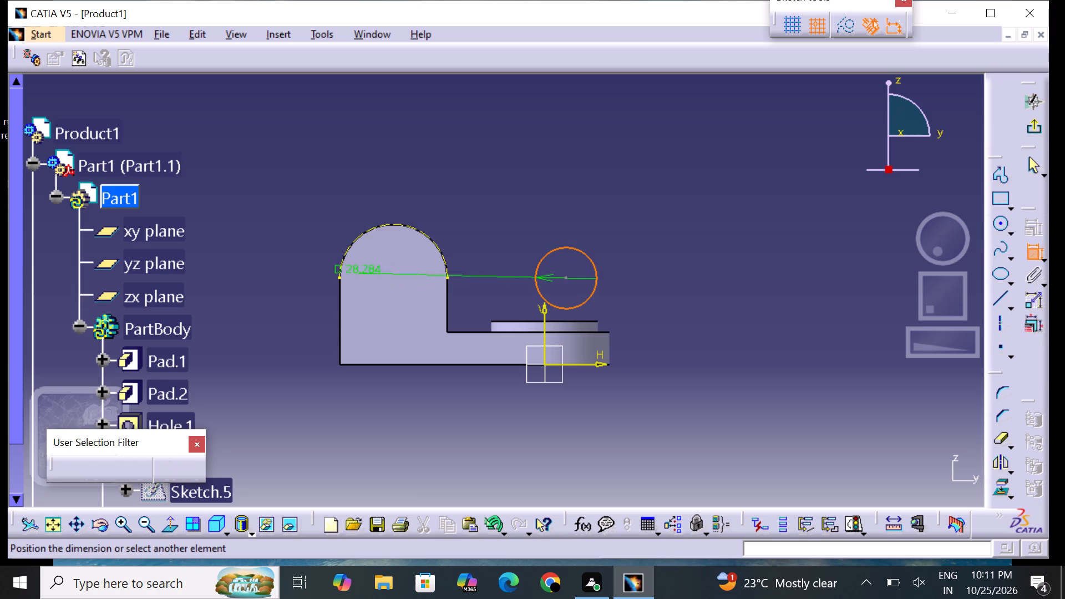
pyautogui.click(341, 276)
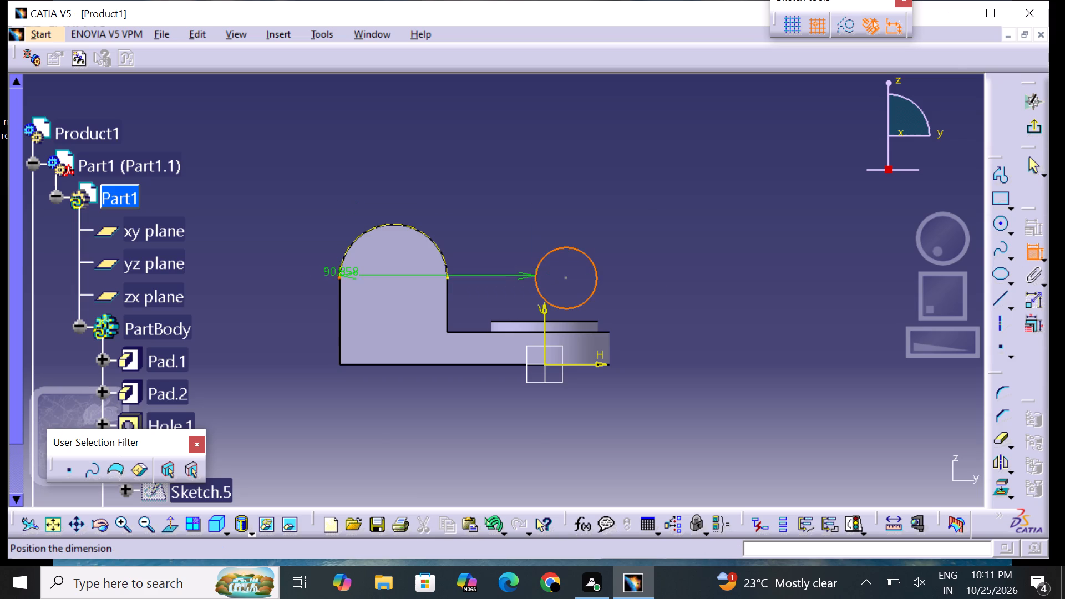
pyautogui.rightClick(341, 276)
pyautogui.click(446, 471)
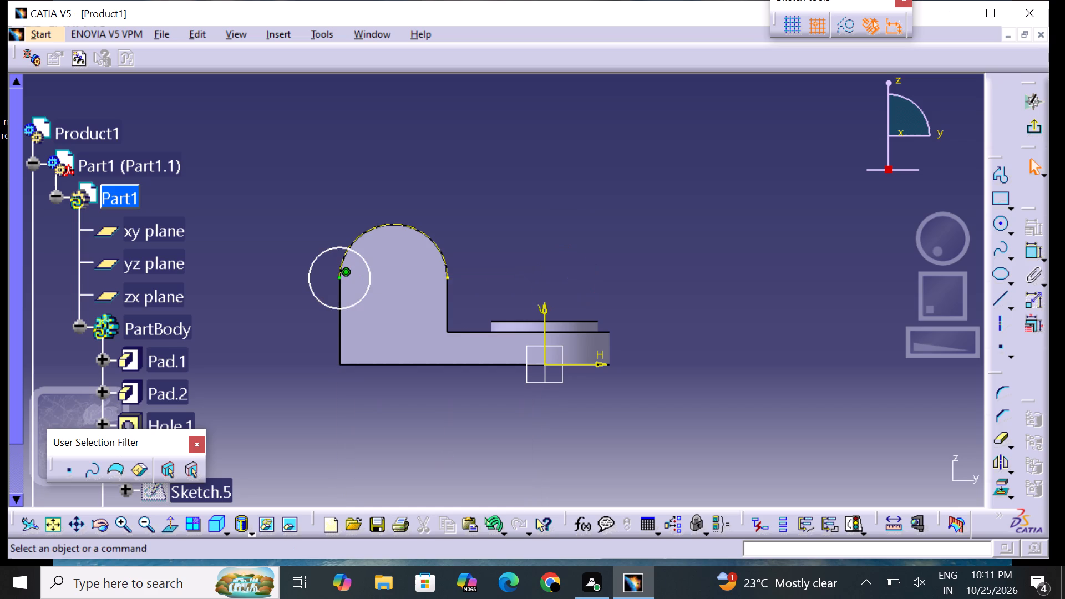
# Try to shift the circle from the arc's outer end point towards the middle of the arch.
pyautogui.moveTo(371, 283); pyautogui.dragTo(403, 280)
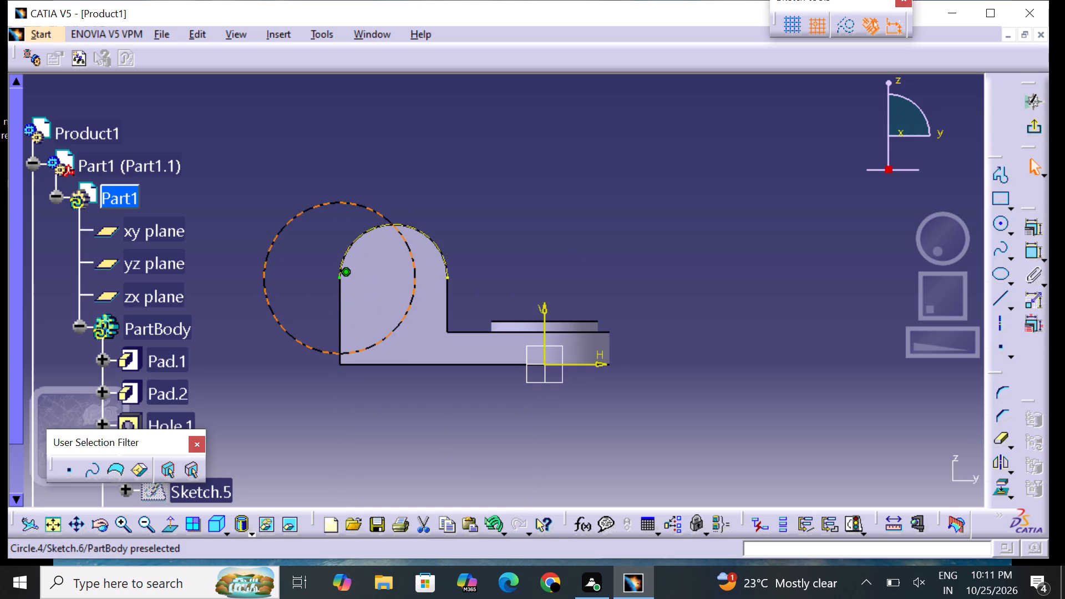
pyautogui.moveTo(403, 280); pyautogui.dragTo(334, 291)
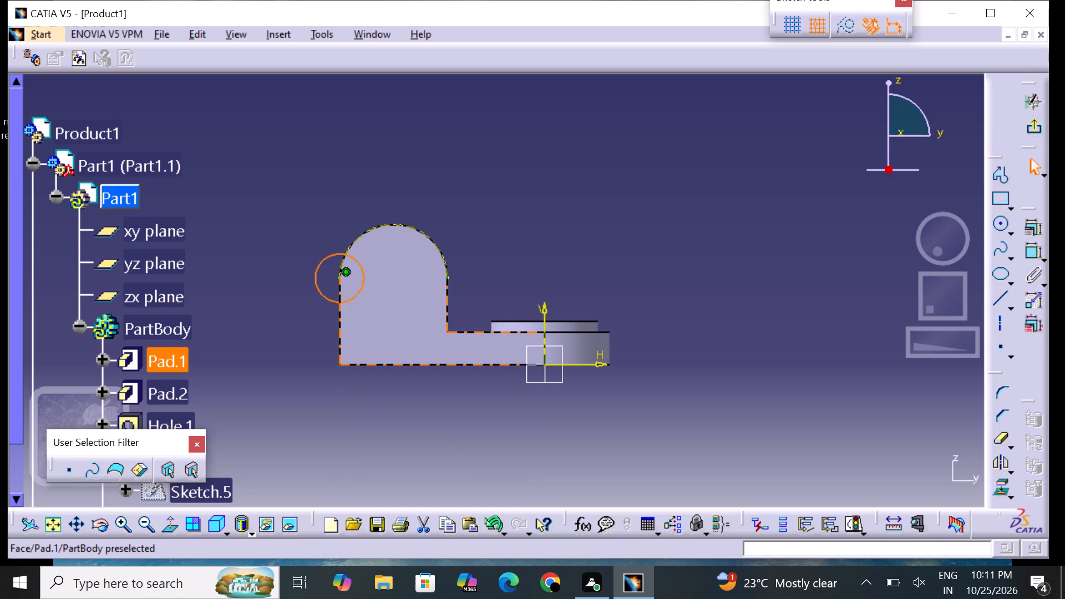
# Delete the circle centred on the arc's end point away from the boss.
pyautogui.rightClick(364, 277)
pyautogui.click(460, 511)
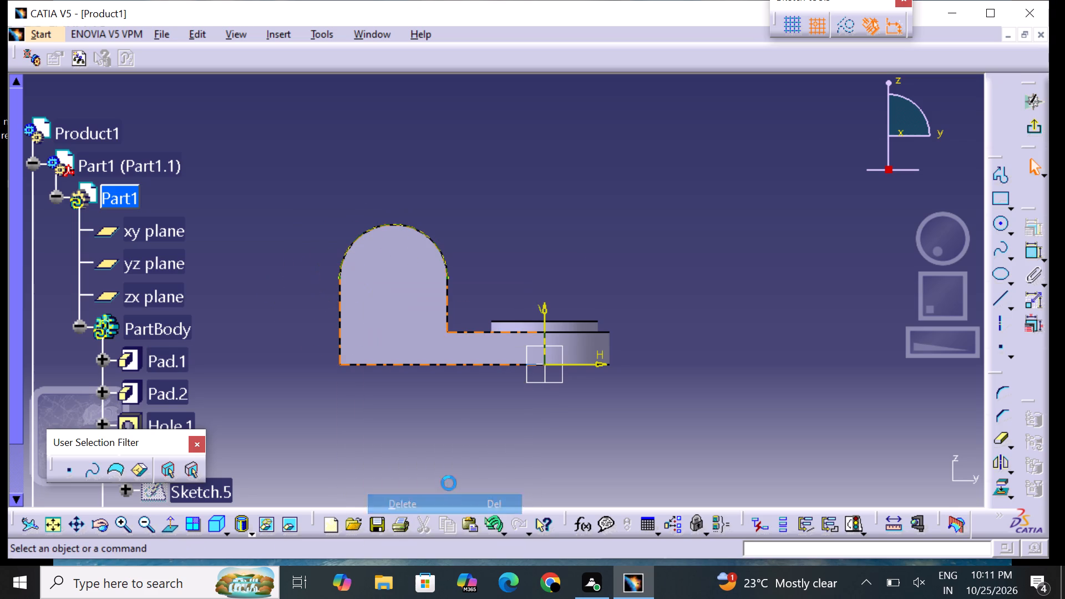
# Sketch a circle about 30 mm in diameter on the upright face, centred at about H -70 mm, V 30 mm.
pyautogui.click(997, 227)
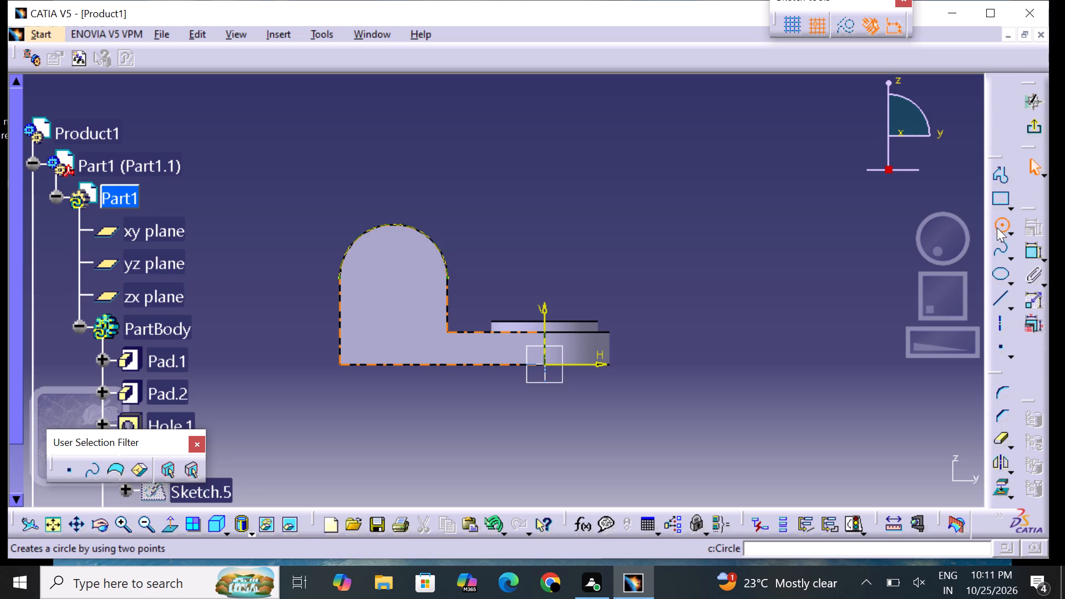
pyautogui.click(387, 295)
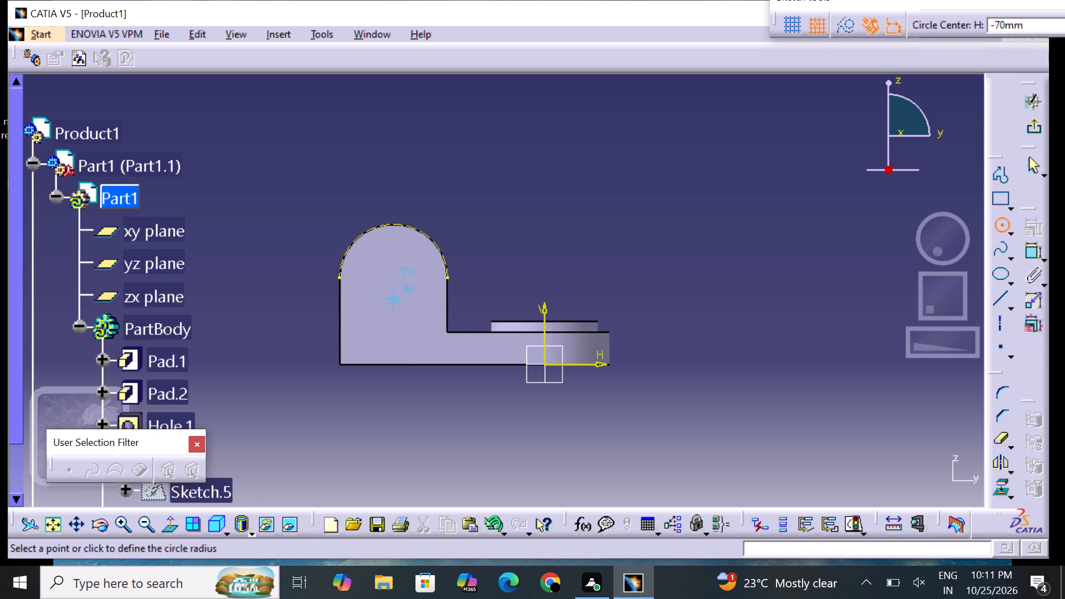
pyautogui.click(406, 270)
pyautogui.click(540, 251)
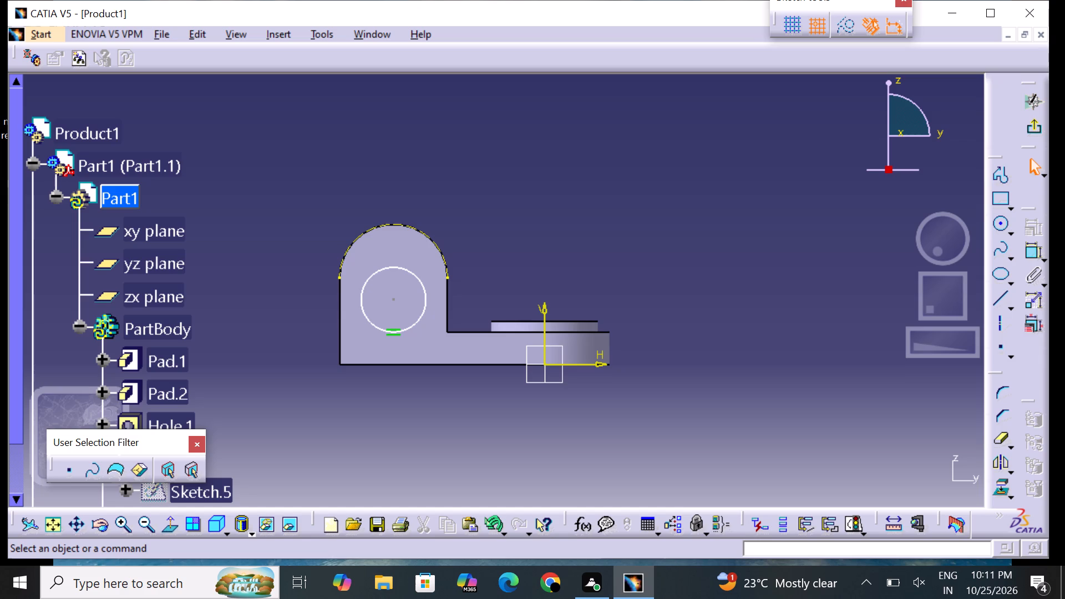
# Dimension the circle on the upright face and set its diameter to 43 mm.
pyautogui.click(1031, 256)
pyautogui.click(359, 311)
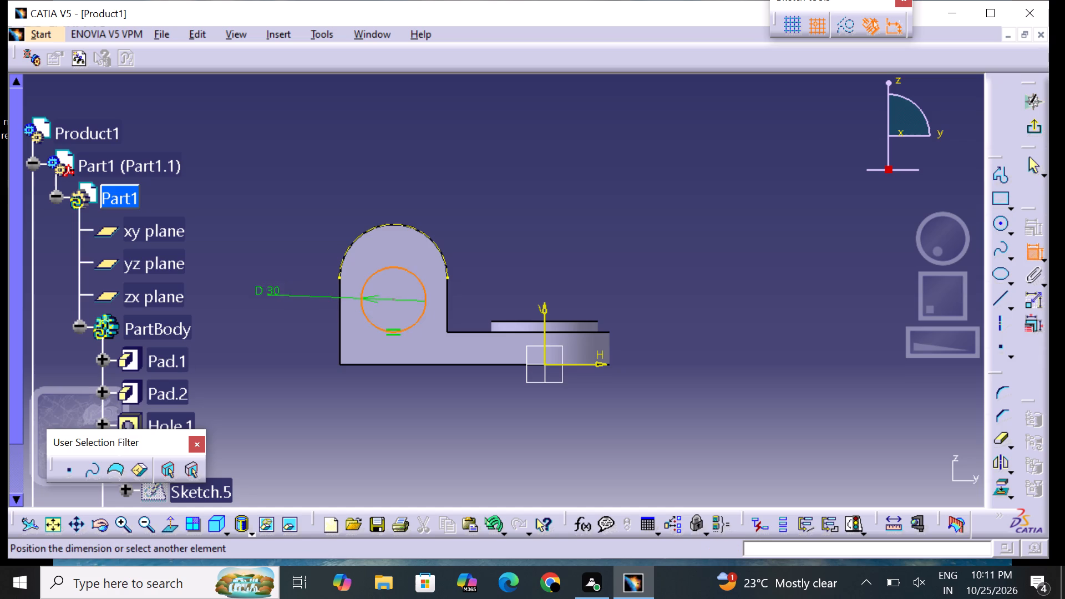
pyautogui.click(267, 294)
pyautogui.doubleClick(267, 290)
pyautogui.press('BackSpace')
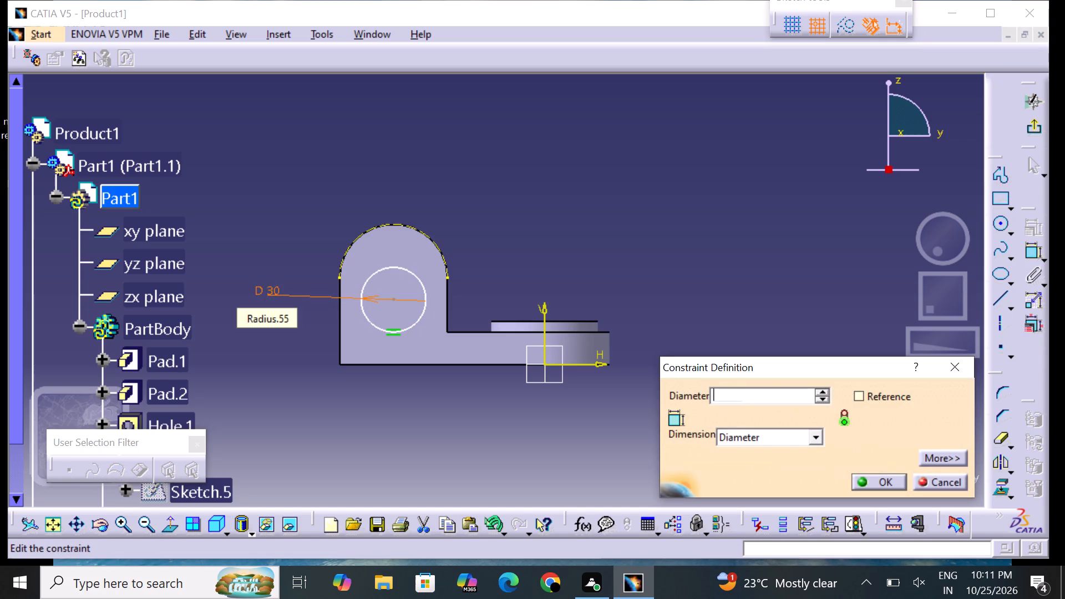
pyautogui.write('43')
pyautogui.press('Return')
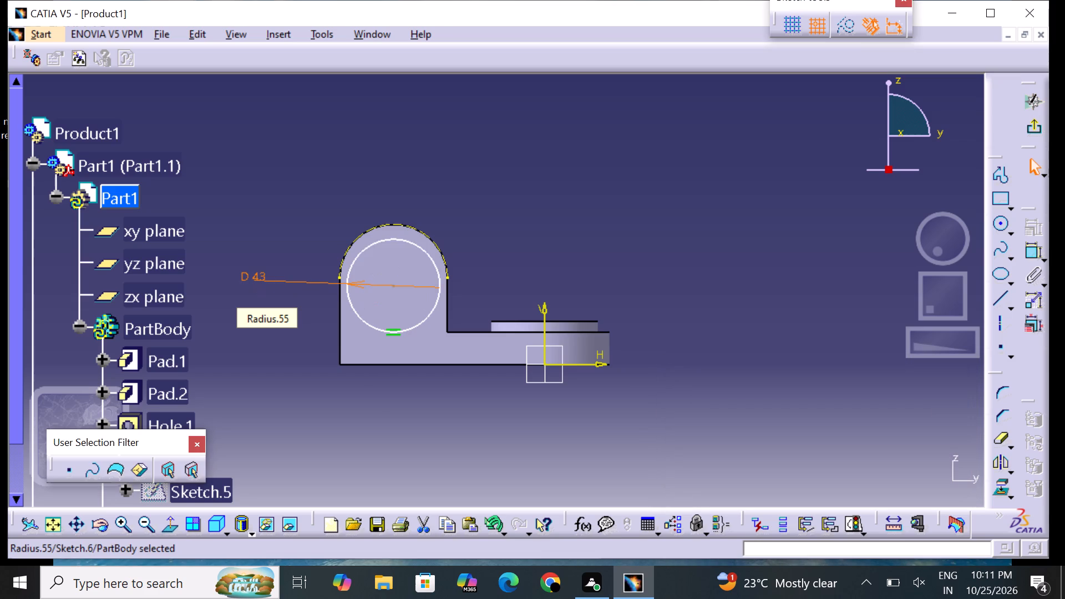
pyautogui.click(508, 238)
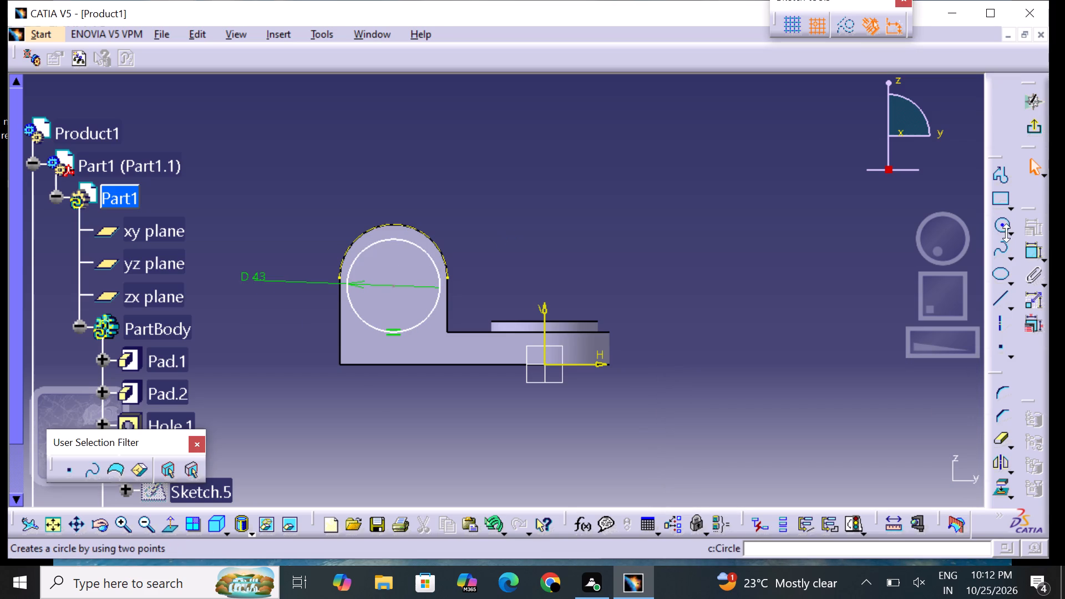
# Apply a coincidence constraint between the projected arch arc and the 43 mm circle.
pyautogui.click(1030, 252)
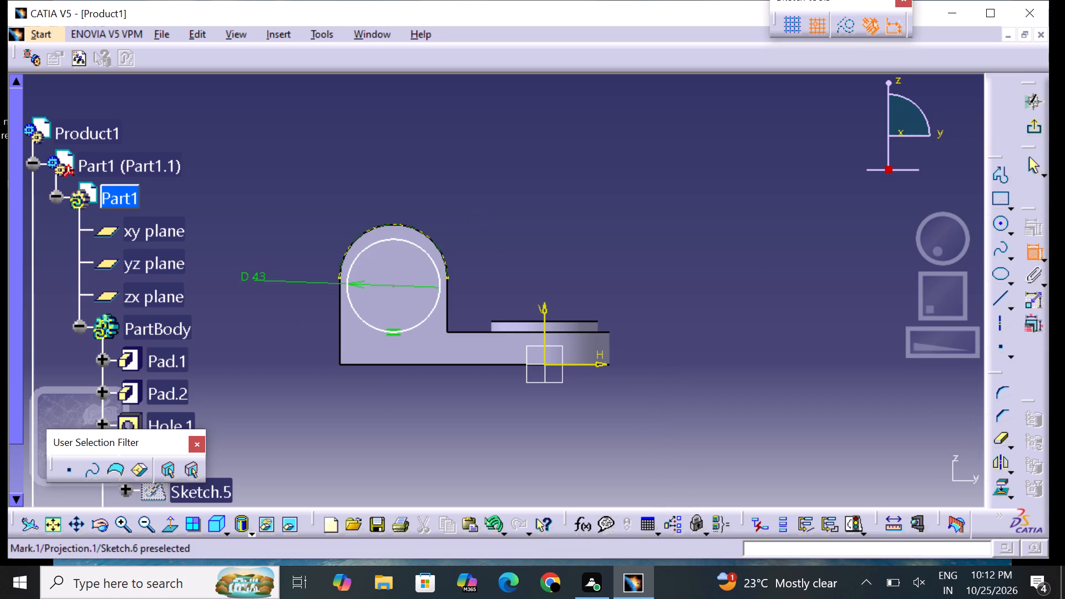
pyautogui.click(425, 236)
pyautogui.click(434, 263)
pyautogui.rightClick(435, 263)
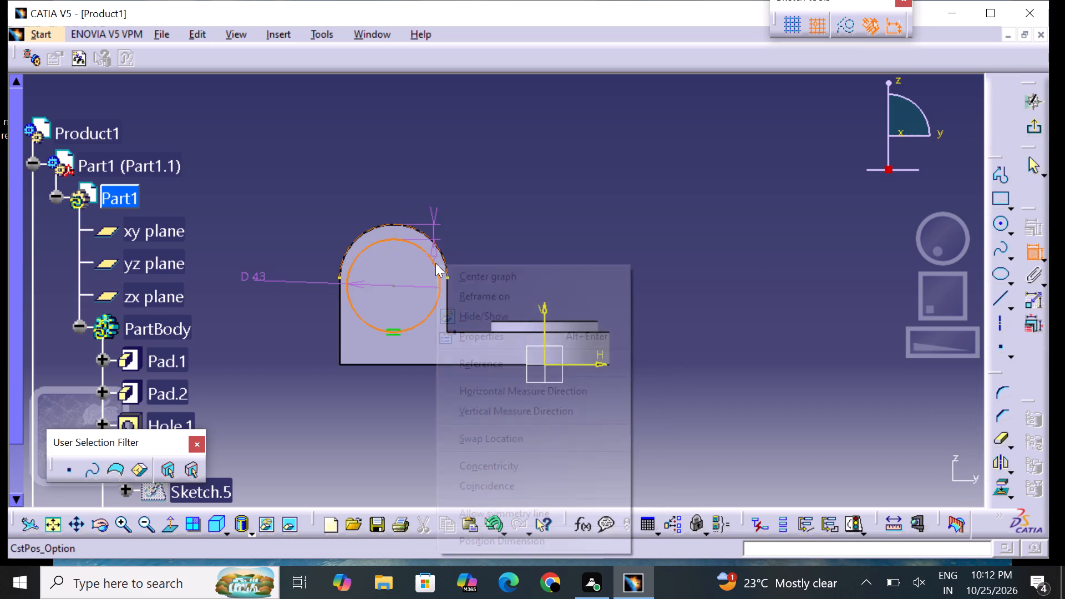
pyautogui.click(489, 482)
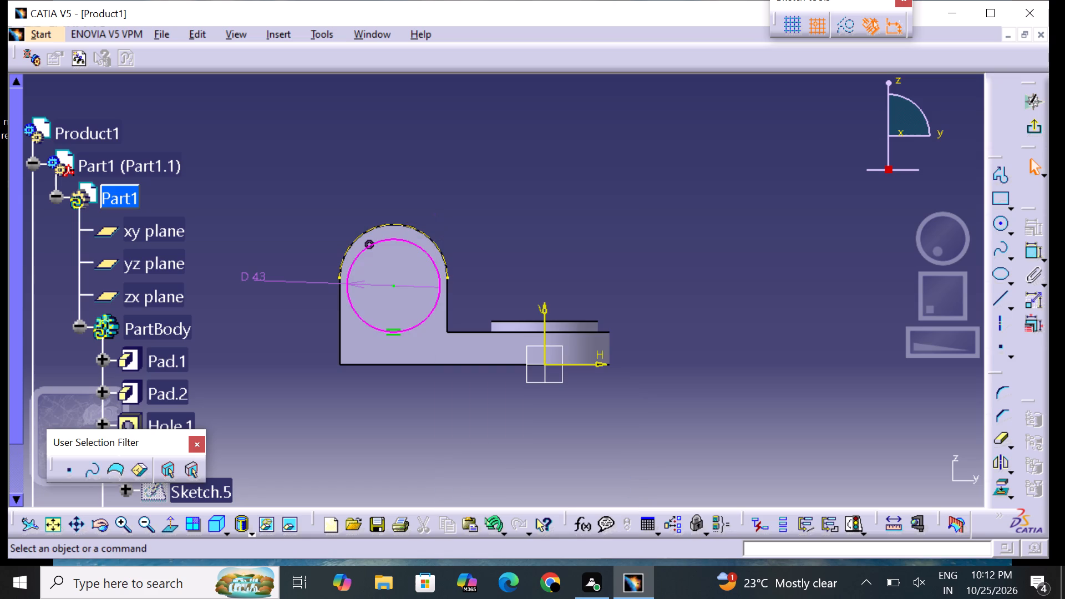
# Delete the 43 mm circle from the upright face sketch.
pyautogui.click(519, 443)
pyautogui.click(432, 307)
pyautogui.rightClick(432, 307)
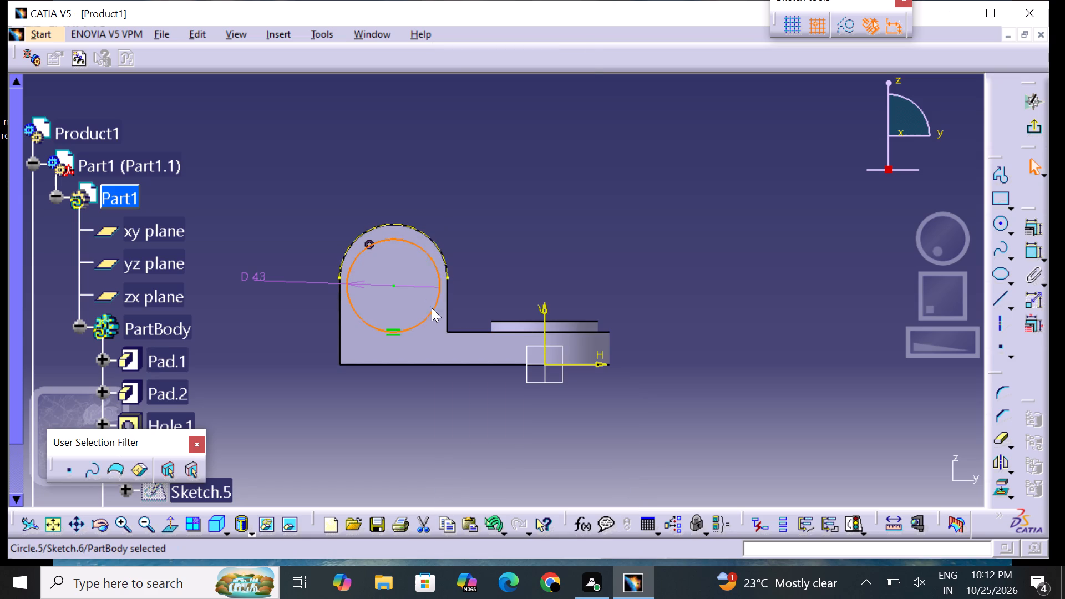
pyautogui.click(456, 268)
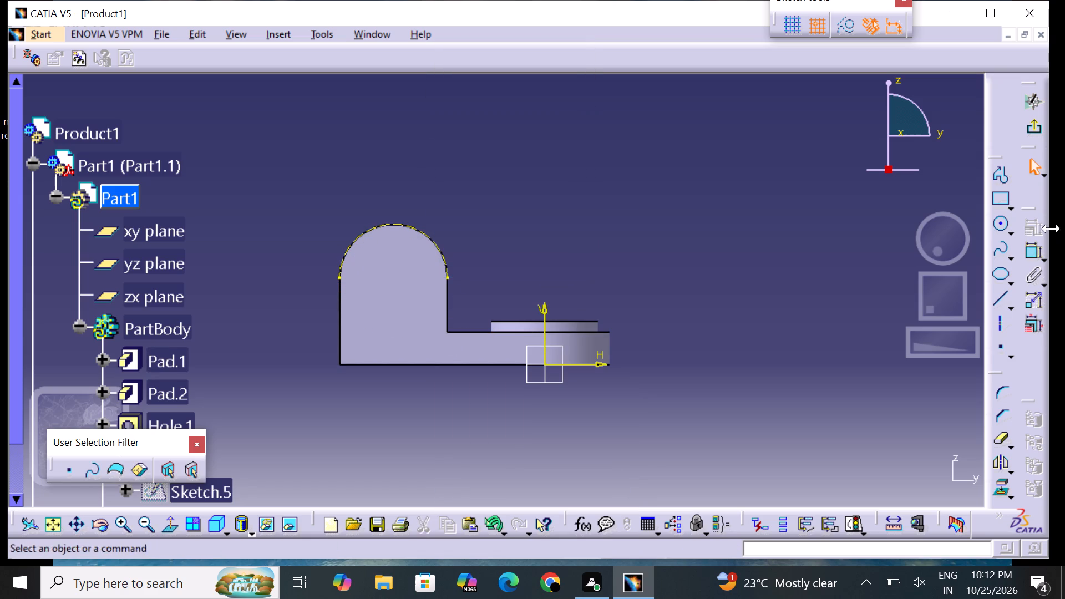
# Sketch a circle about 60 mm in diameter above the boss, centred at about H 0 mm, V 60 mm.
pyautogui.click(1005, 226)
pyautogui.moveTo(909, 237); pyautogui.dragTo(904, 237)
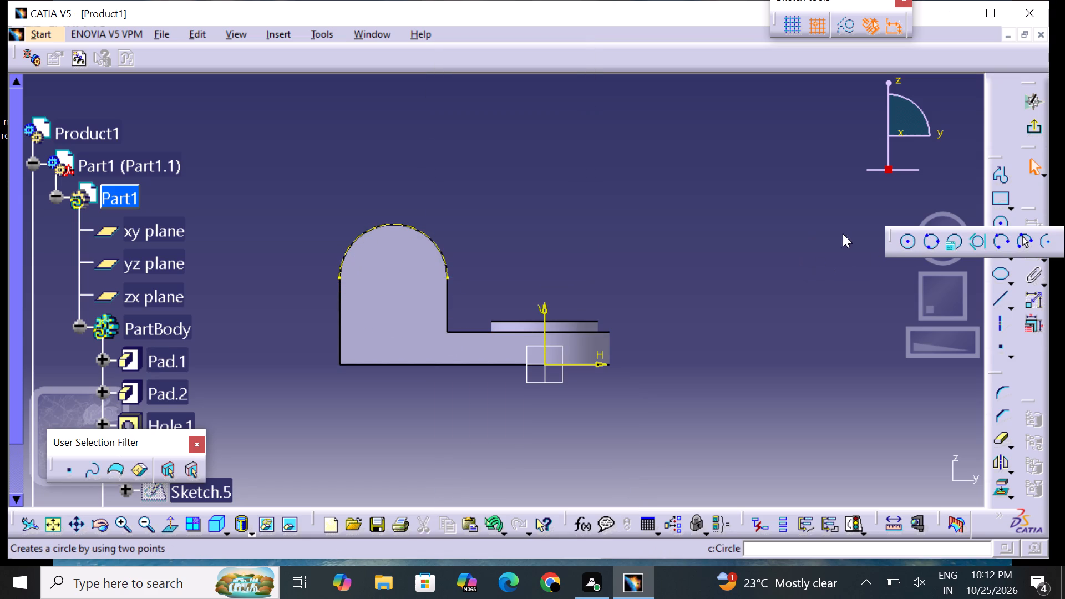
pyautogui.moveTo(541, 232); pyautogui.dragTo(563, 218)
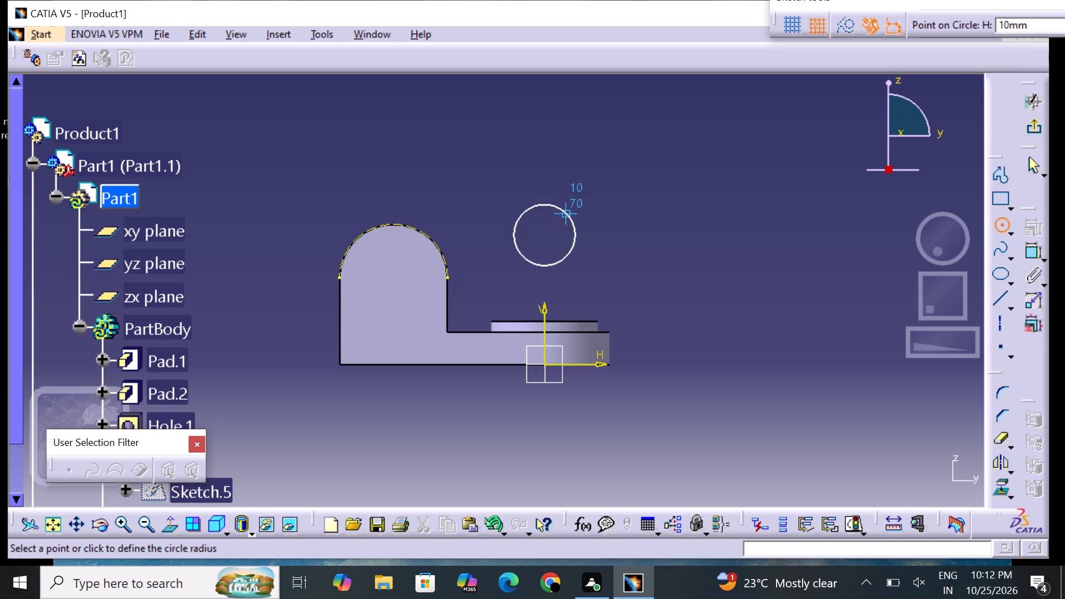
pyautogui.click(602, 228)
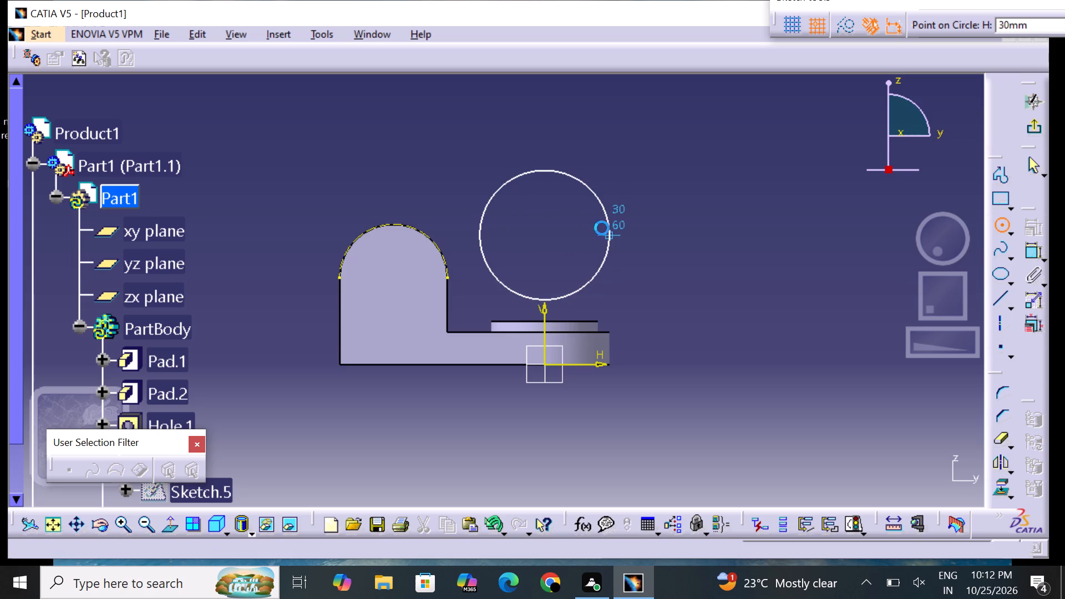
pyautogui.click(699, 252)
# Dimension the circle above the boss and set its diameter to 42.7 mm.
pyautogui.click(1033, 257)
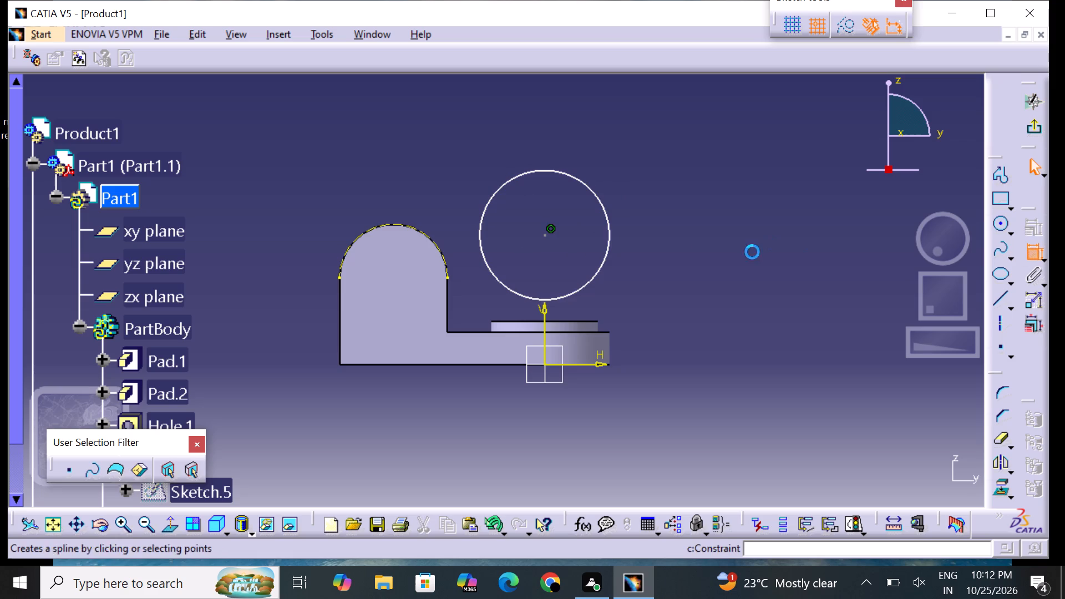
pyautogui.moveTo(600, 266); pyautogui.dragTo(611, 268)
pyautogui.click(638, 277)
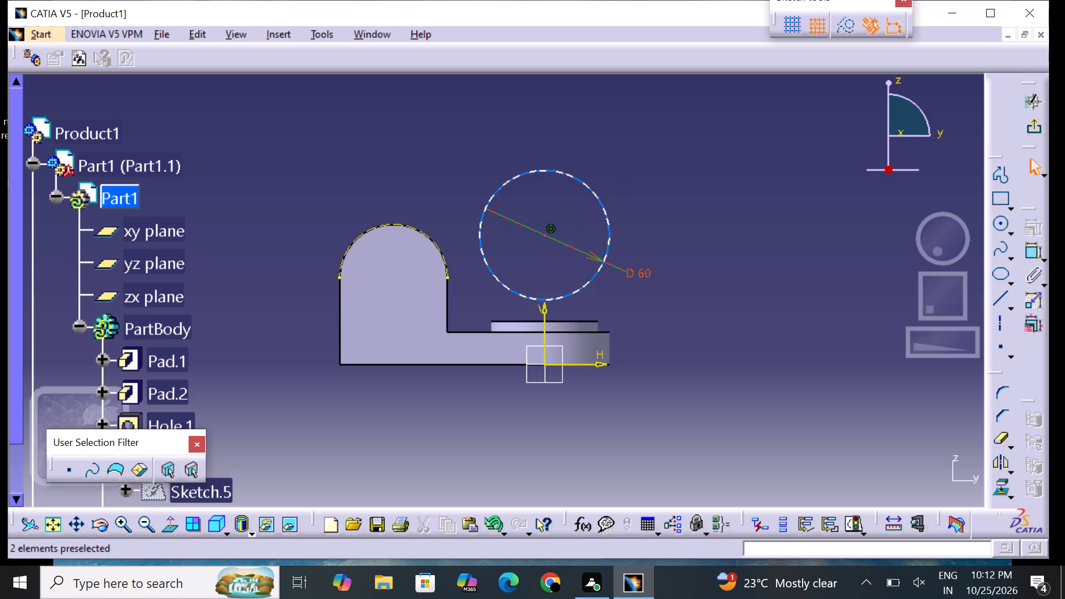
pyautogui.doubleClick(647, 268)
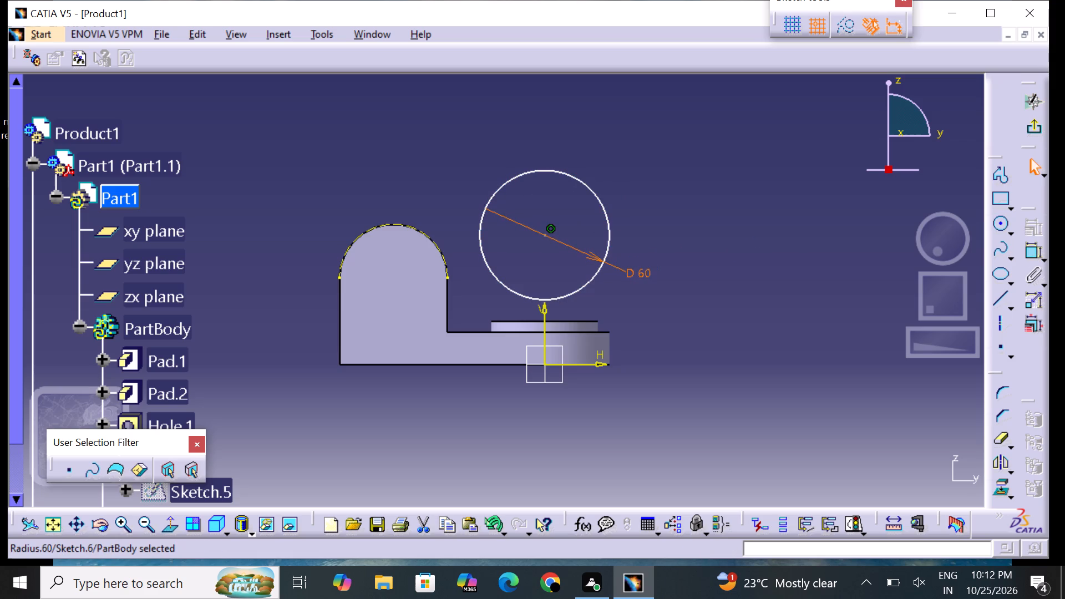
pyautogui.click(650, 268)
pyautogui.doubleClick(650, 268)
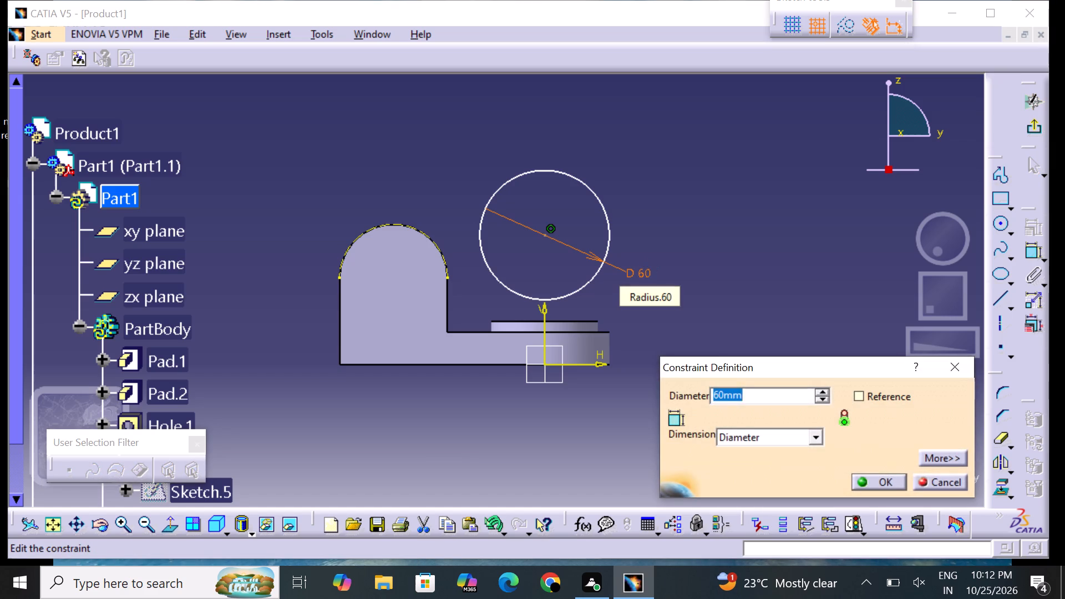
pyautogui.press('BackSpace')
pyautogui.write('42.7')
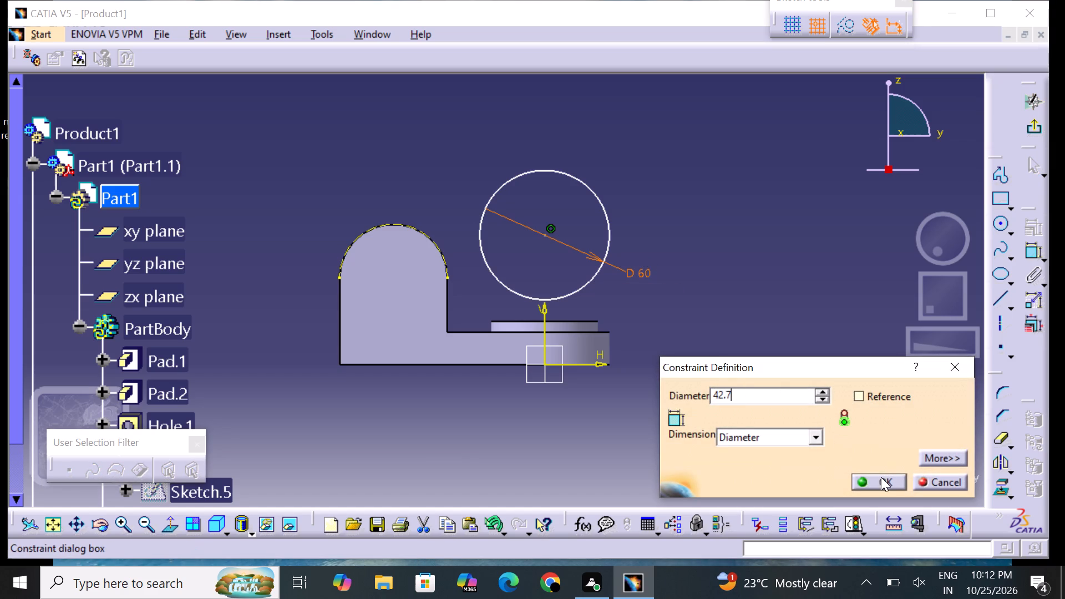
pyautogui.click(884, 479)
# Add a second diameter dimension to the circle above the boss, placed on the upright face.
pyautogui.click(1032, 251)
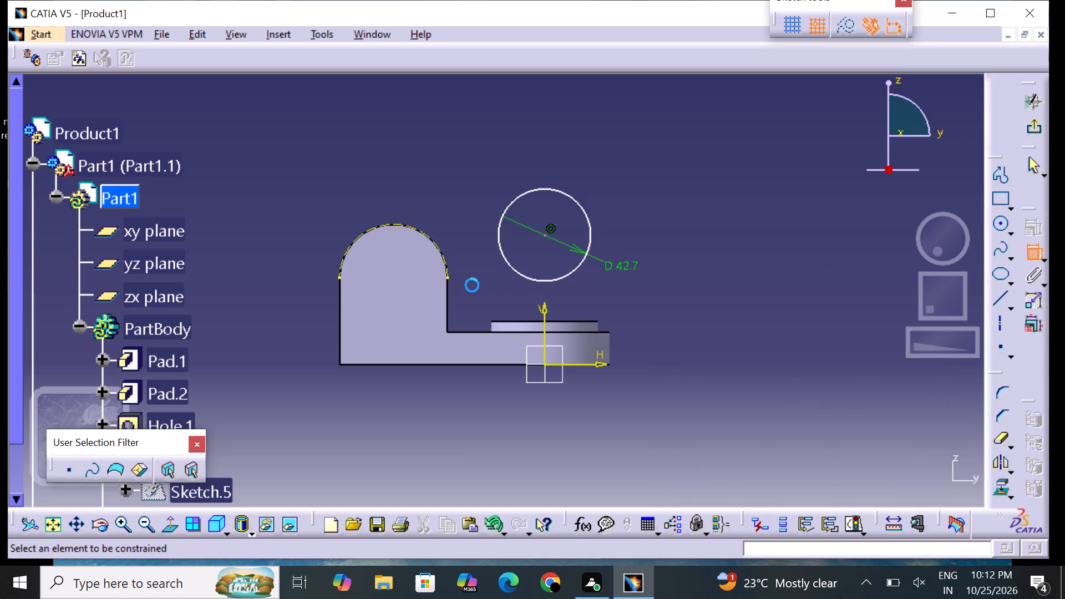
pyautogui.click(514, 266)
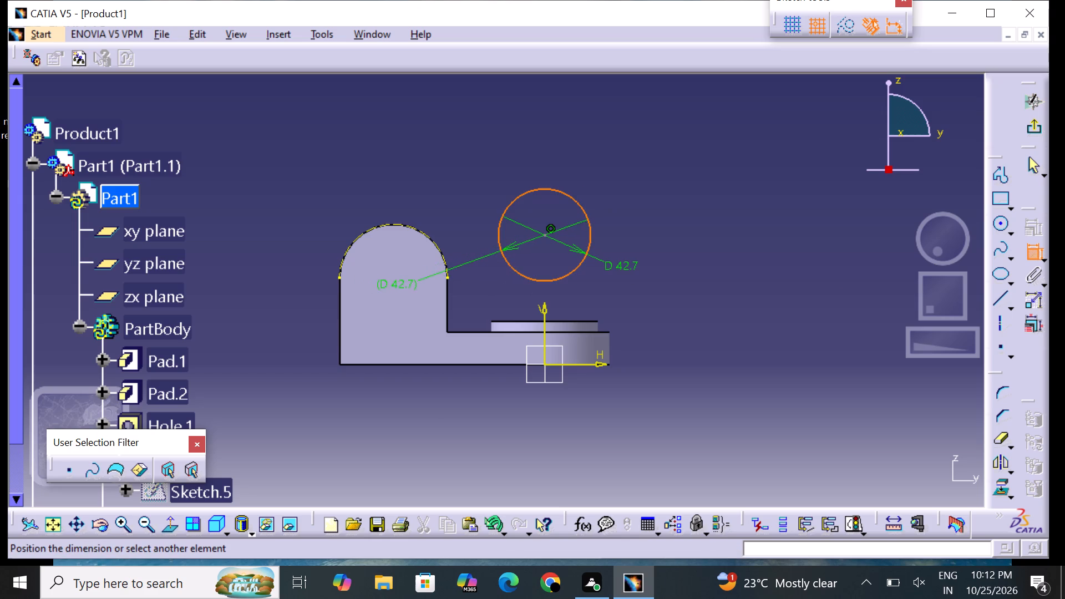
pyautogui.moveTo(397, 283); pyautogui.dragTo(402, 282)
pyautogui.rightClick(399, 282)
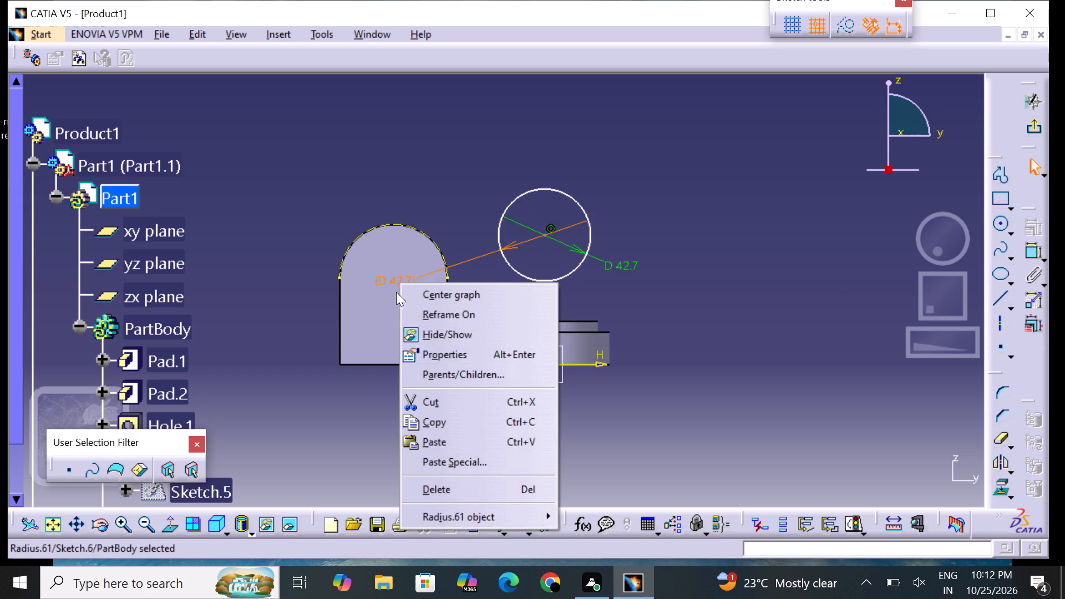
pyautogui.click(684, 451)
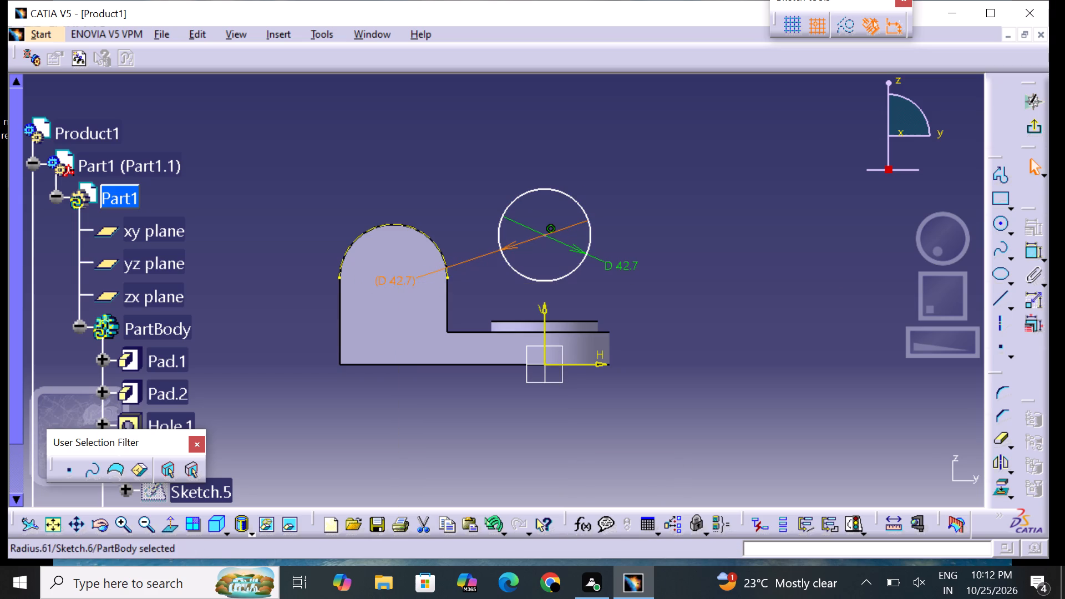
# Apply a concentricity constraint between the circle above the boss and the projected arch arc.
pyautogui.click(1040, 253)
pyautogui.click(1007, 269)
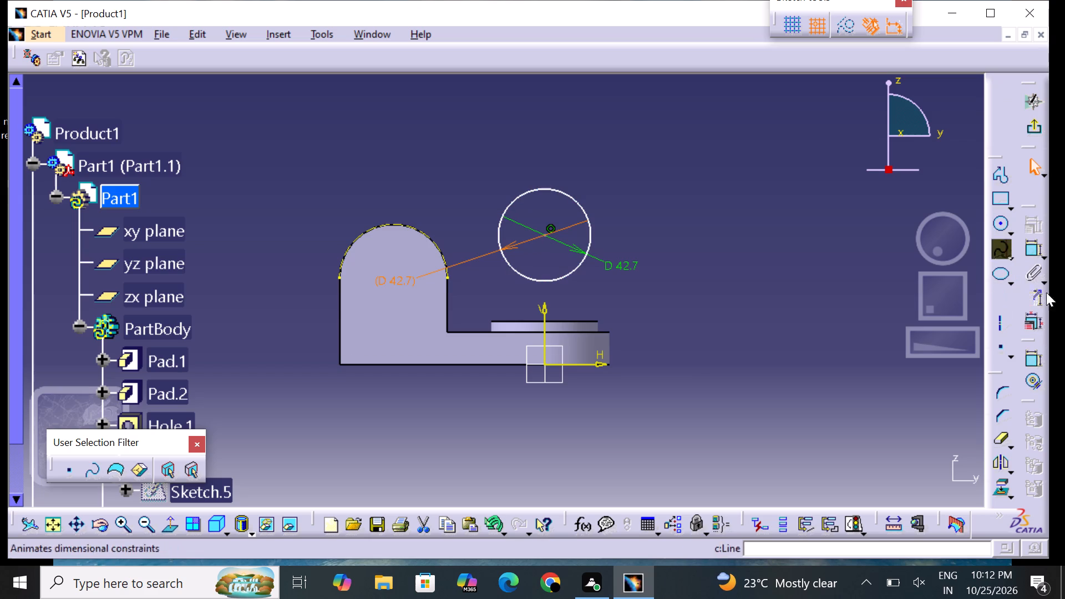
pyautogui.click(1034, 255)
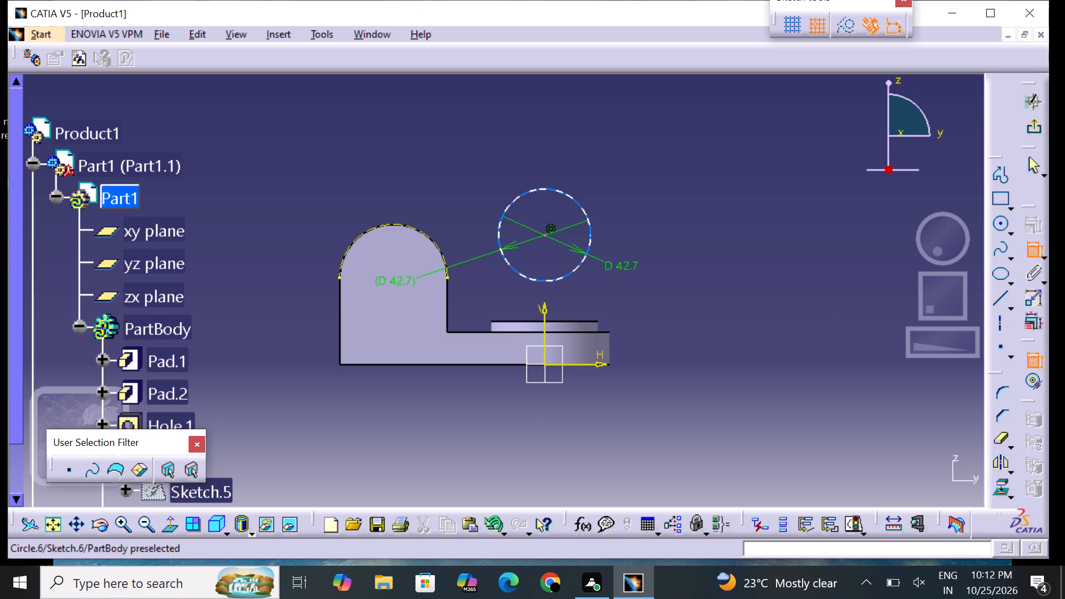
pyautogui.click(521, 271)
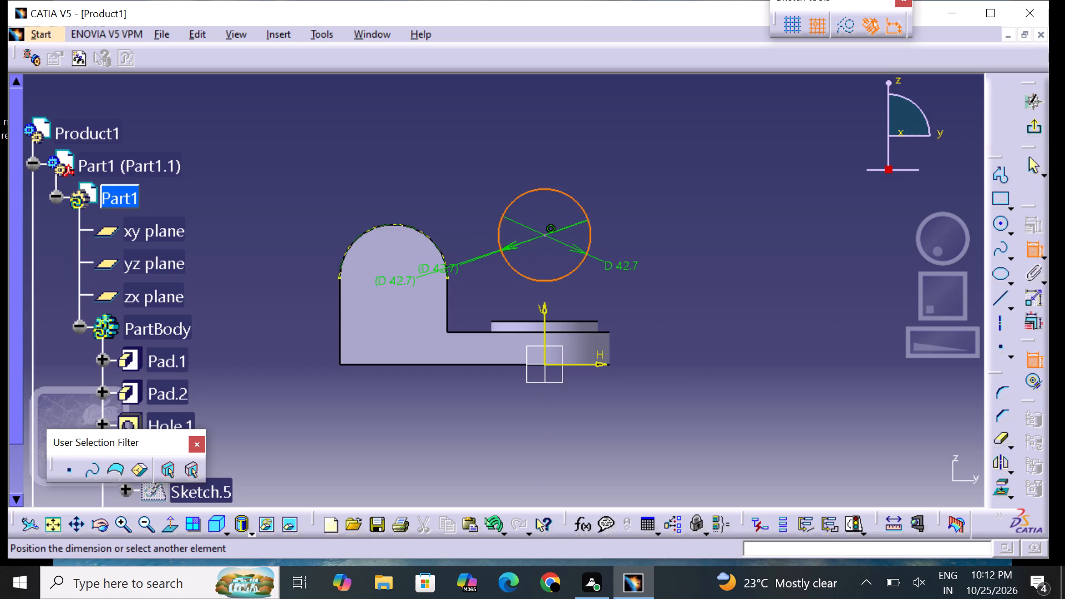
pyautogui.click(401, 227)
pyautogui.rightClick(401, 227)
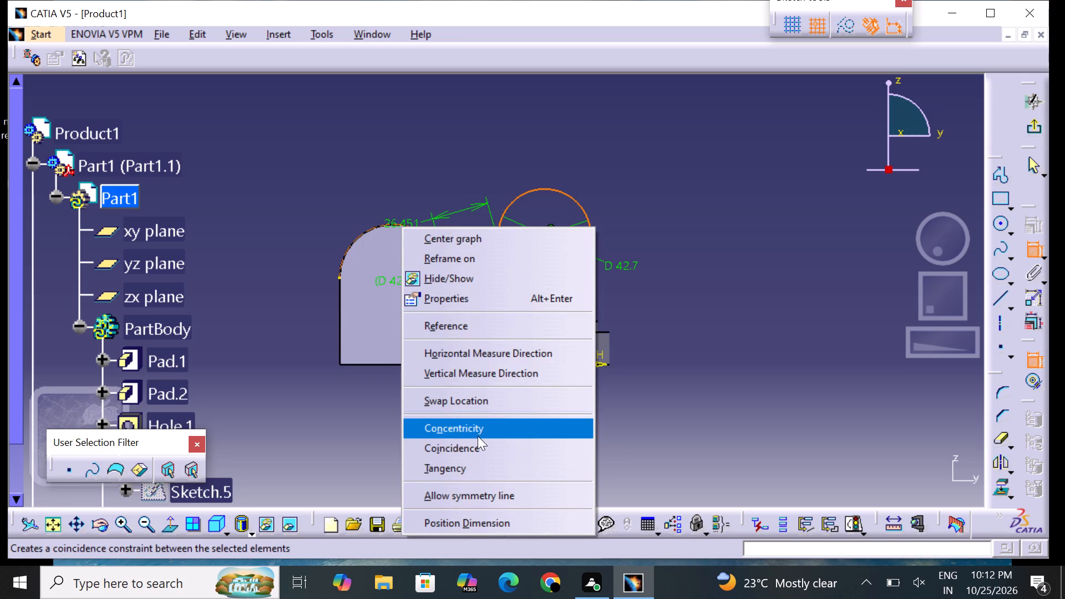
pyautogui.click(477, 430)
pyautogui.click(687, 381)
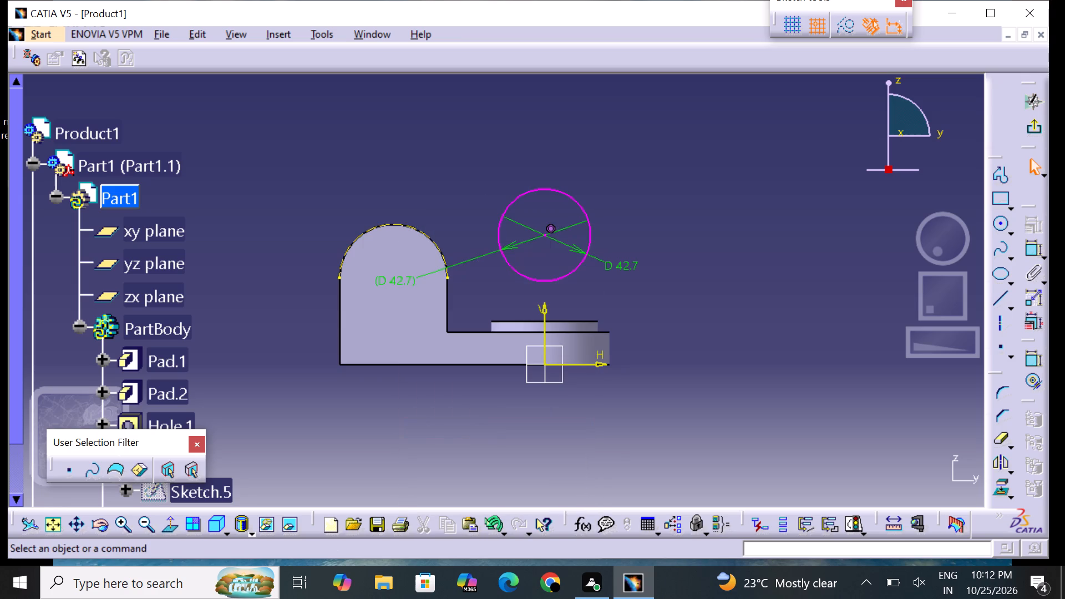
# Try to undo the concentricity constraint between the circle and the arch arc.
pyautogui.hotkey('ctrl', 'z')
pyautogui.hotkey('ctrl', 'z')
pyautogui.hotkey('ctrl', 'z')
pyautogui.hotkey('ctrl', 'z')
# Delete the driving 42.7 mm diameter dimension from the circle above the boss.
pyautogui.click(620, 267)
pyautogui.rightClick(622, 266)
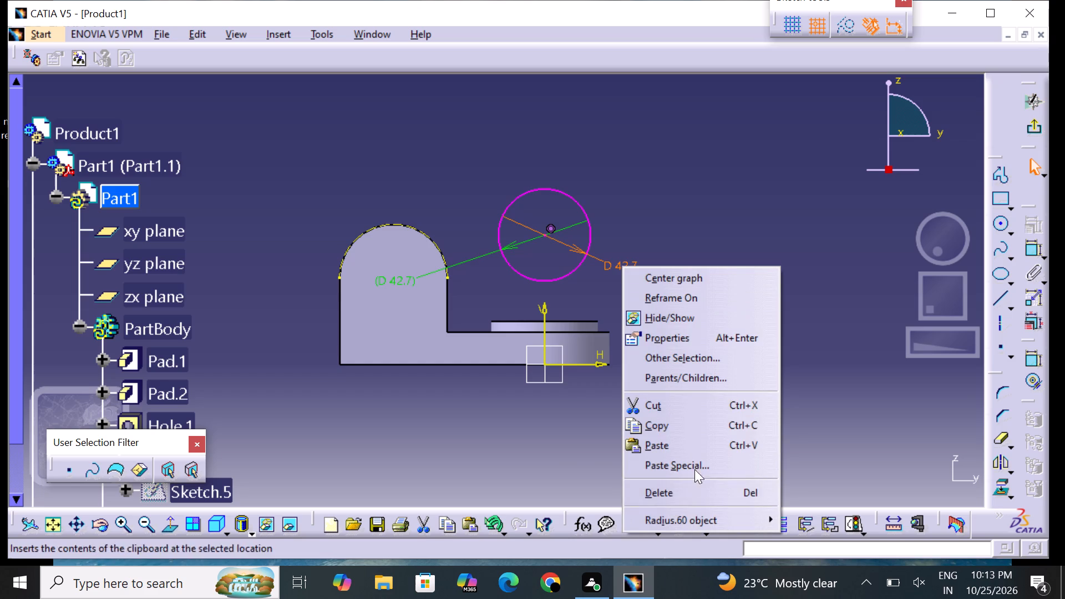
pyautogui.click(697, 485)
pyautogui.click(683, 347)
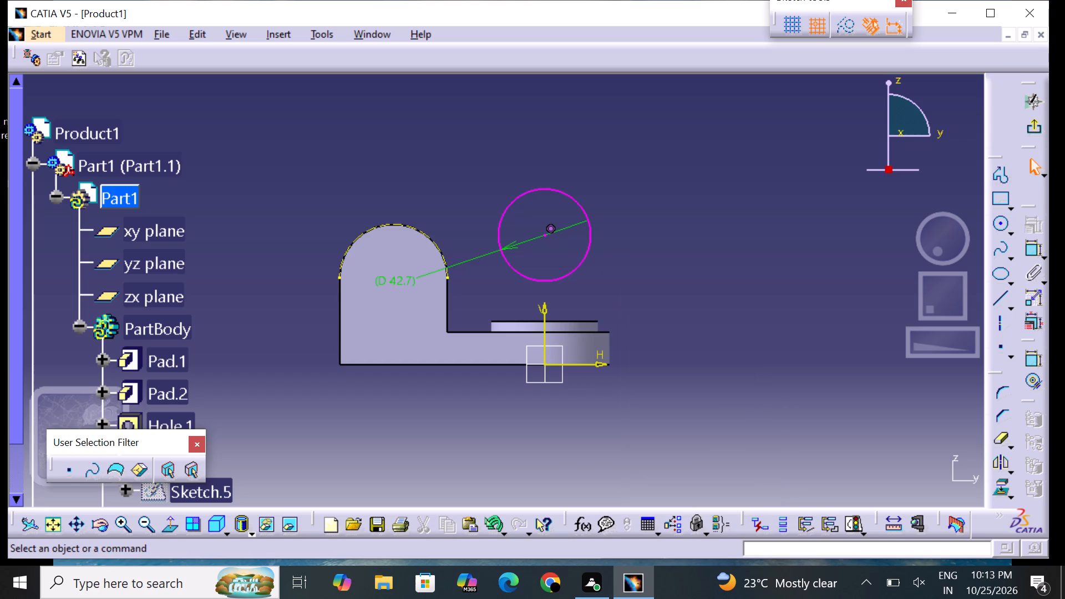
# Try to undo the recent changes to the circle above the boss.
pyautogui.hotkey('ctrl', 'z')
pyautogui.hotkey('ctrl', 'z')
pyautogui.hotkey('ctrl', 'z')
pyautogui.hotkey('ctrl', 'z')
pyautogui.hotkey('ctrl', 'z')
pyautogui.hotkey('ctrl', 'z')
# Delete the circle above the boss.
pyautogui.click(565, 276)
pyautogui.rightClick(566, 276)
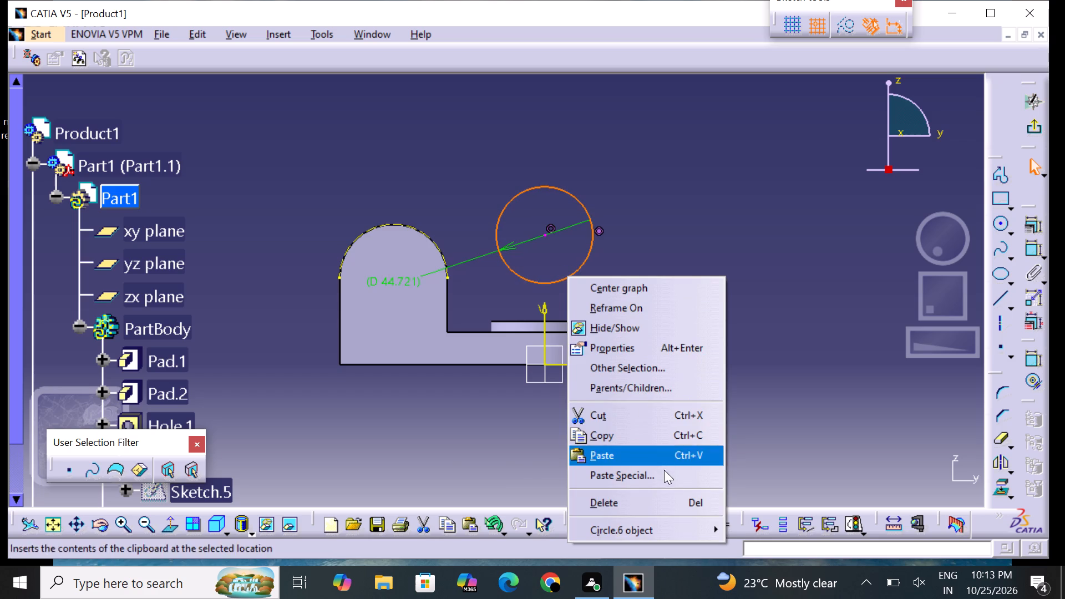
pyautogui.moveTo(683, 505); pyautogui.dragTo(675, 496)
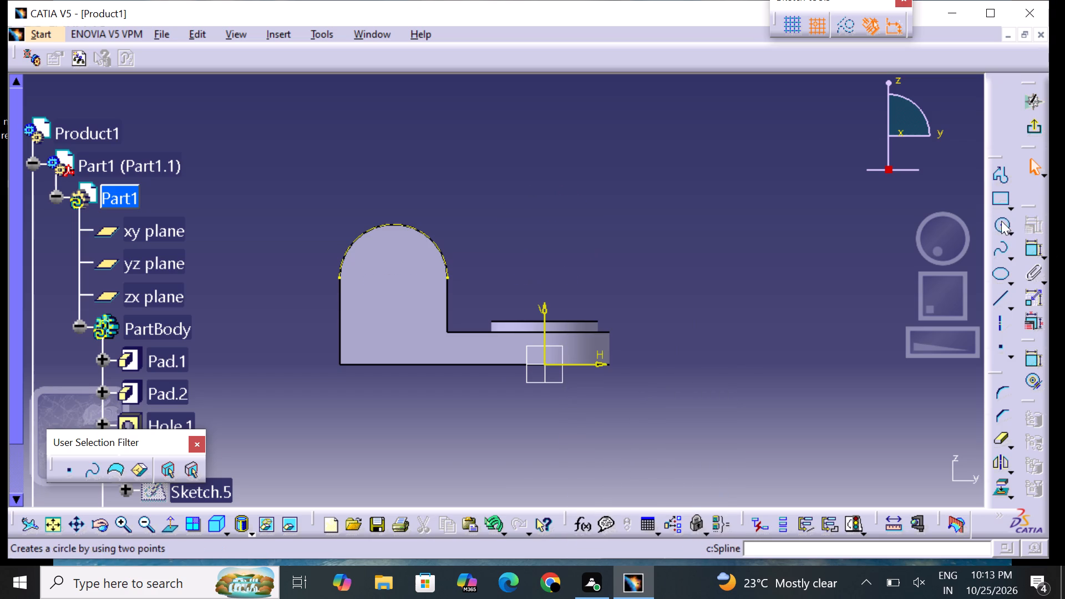
# Sketch a circle slightly narrower than the upright face, centred on it at about H -70 mm, V 30 mm.
pyautogui.click(999, 217)
pyautogui.click(392, 294)
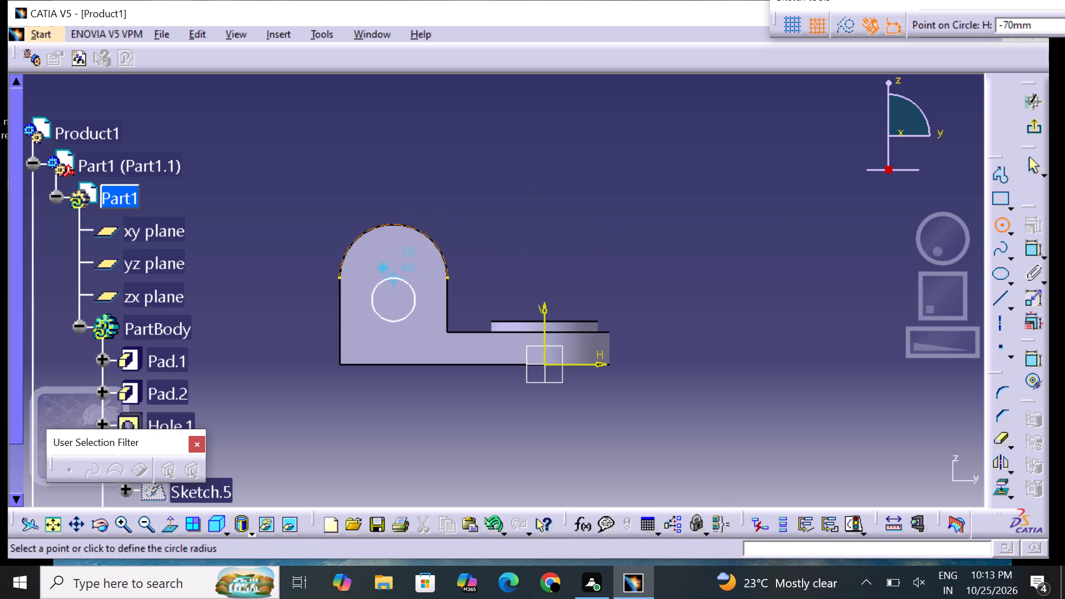
pyautogui.click(404, 261)
pyautogui.click(528, 257)
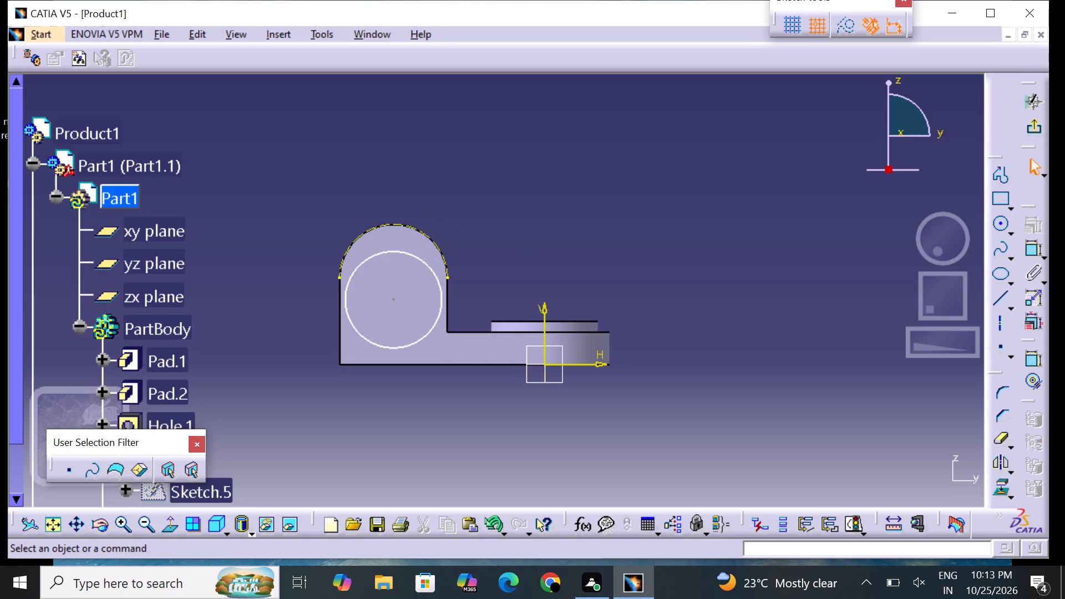
# Apply a concentricity constraint between the circle on the upright face and the projected arch arc.
pyautogui.click(1028, 247)
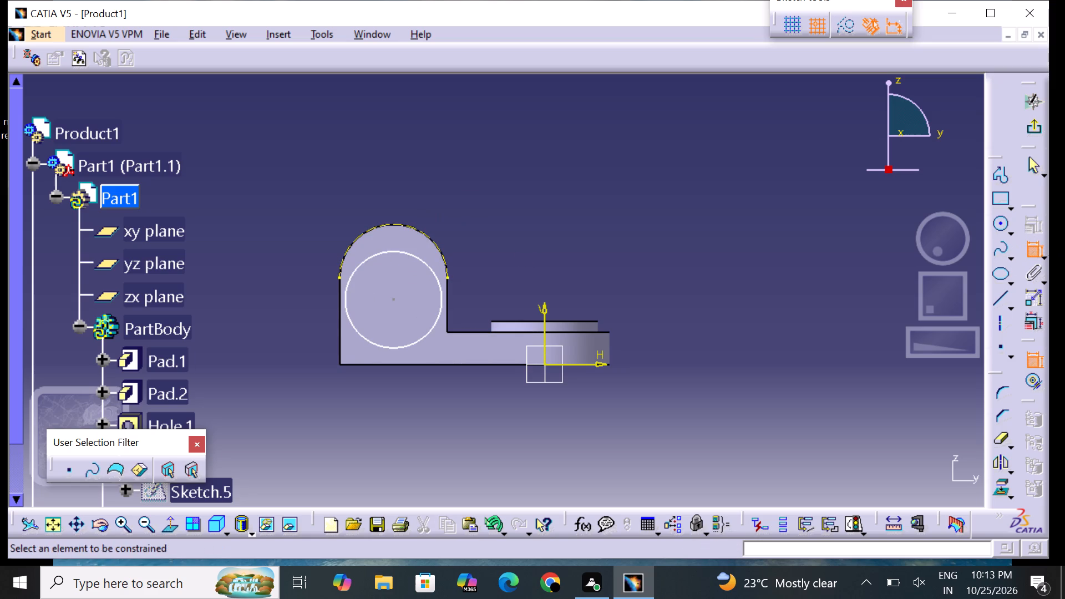
pyautogui.click(427, 265)
pyautogui.click(423, 229)
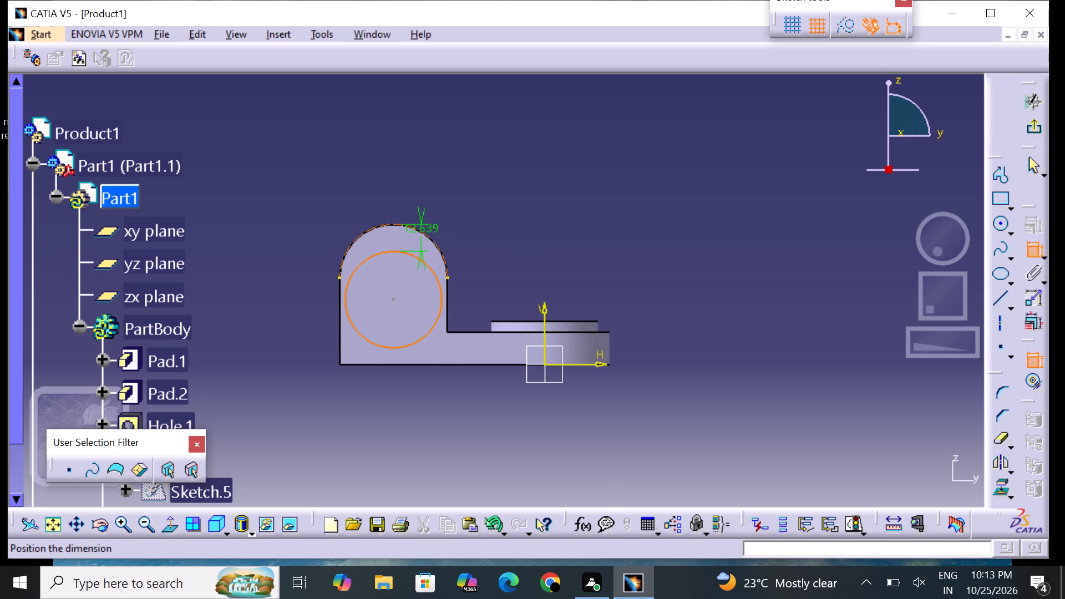
pyautogui.rightClick(414, 235)
pyautogui.click(455, 435)
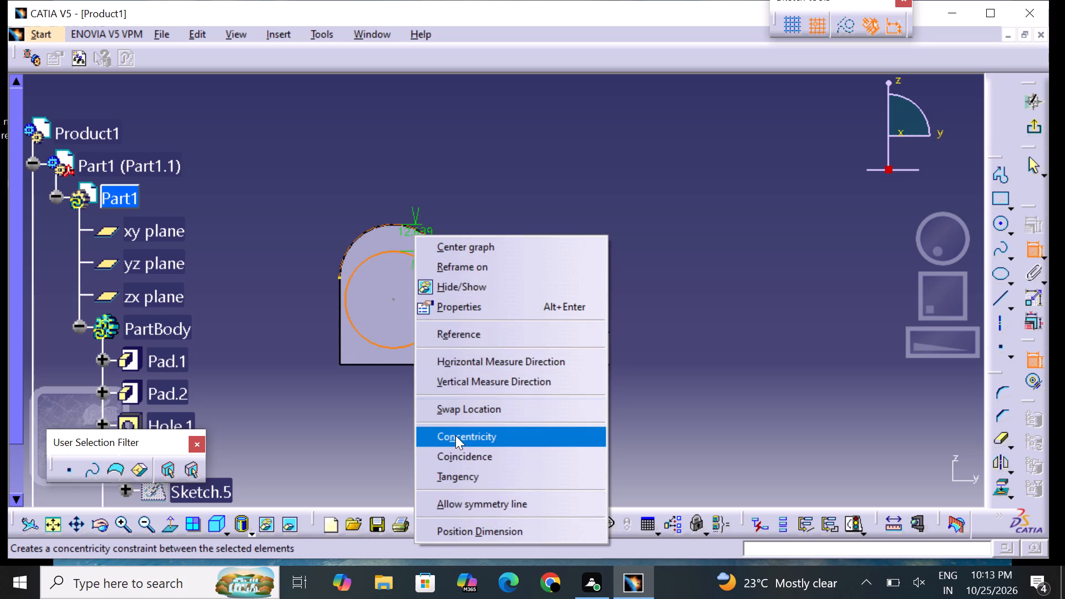
pyautogui.click(555, 241)
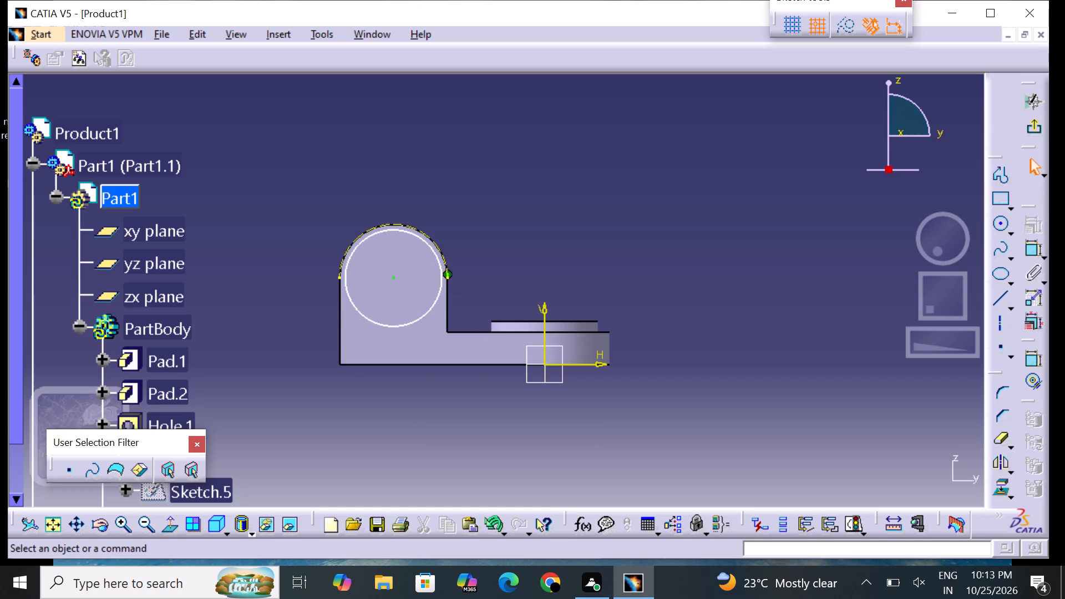
# Constrain the circle on the upright face coincident with the projected arch arc and exit the sketch.
pyautogui.click(1033, 245)
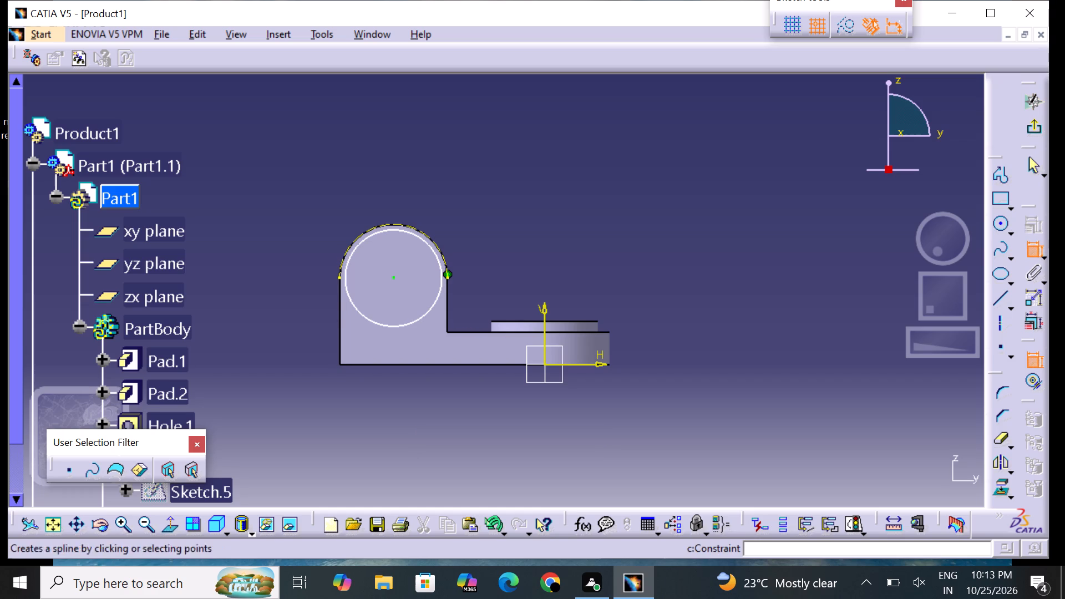
pyautogui.click(434, 240)
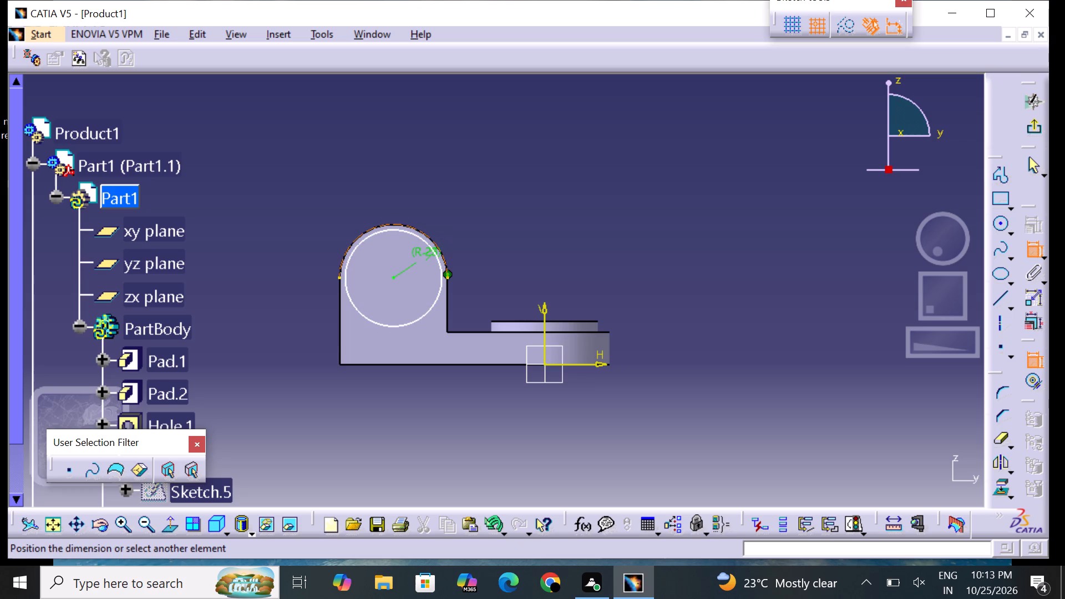
pyautogui.click(440, 258)
pyautogui.rightClick(440, 258)
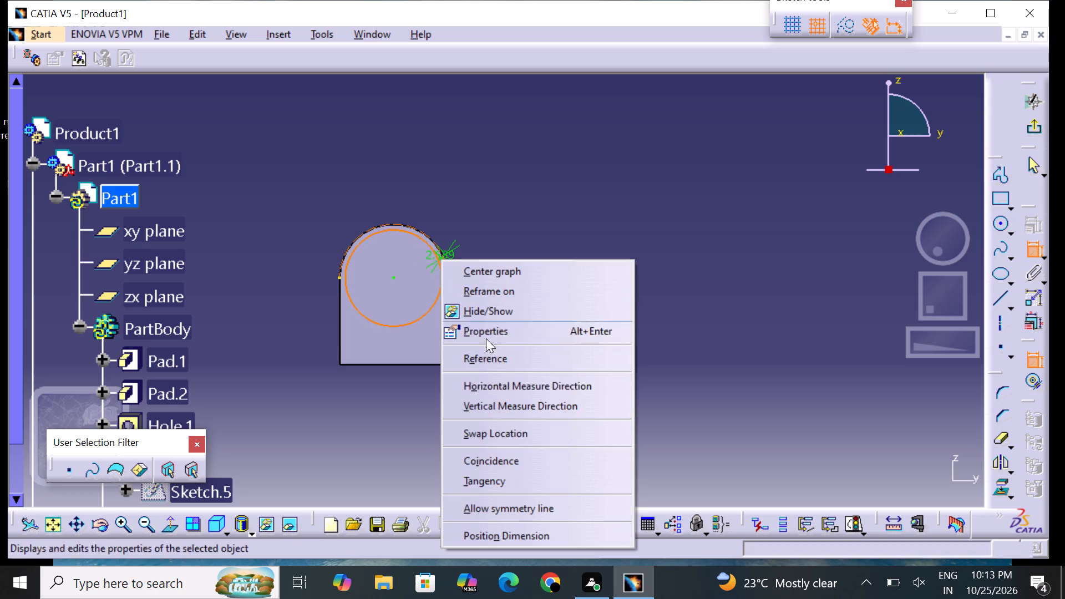
pyautogui.click(538, 468)
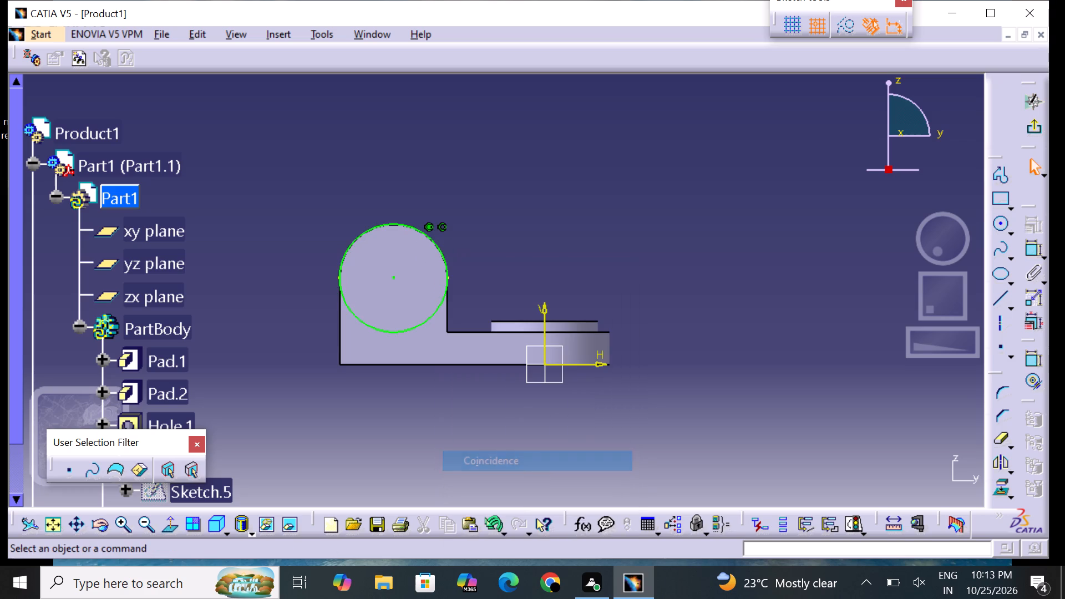
pyautogui.click(647, 277)
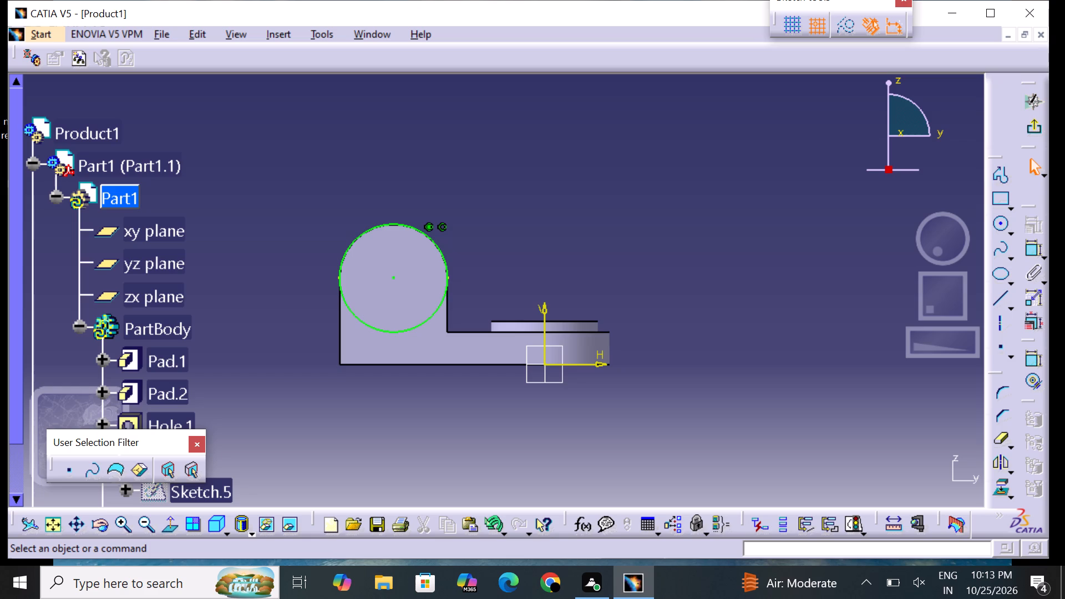
pyautogui.click(1033, 135)
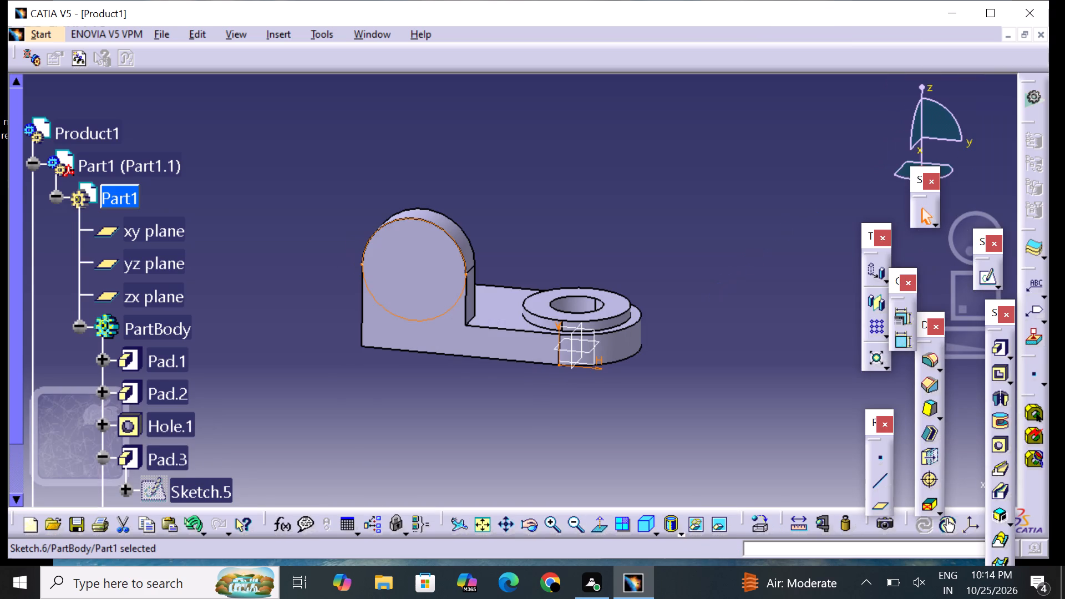
# Extrude the circle on the upright face as a 5 mm pad.
pyautogui.click(1003, 347)
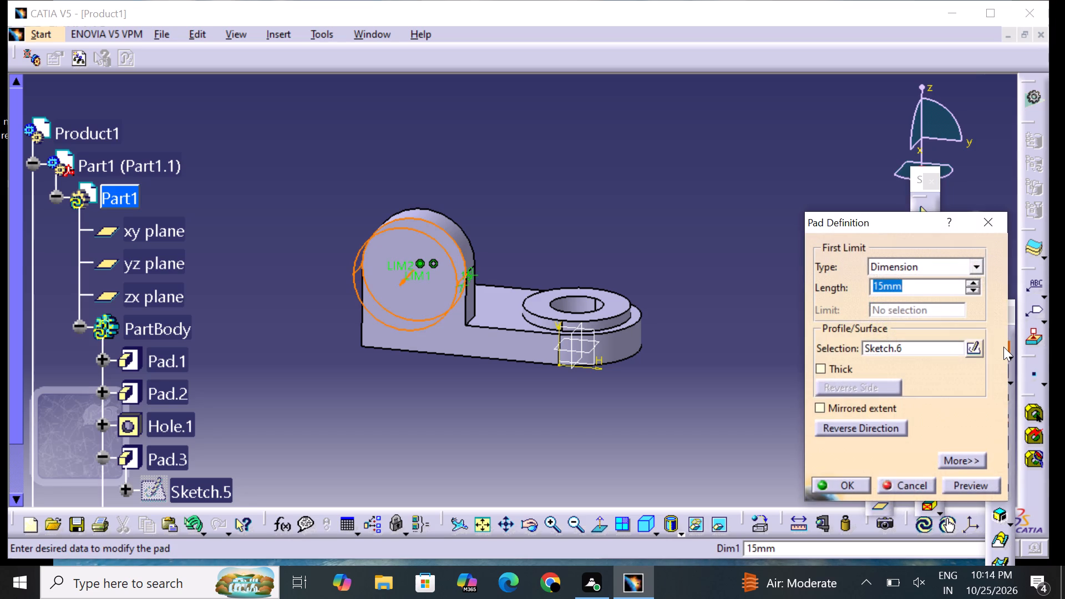
pyautogui.press('BackSpace')
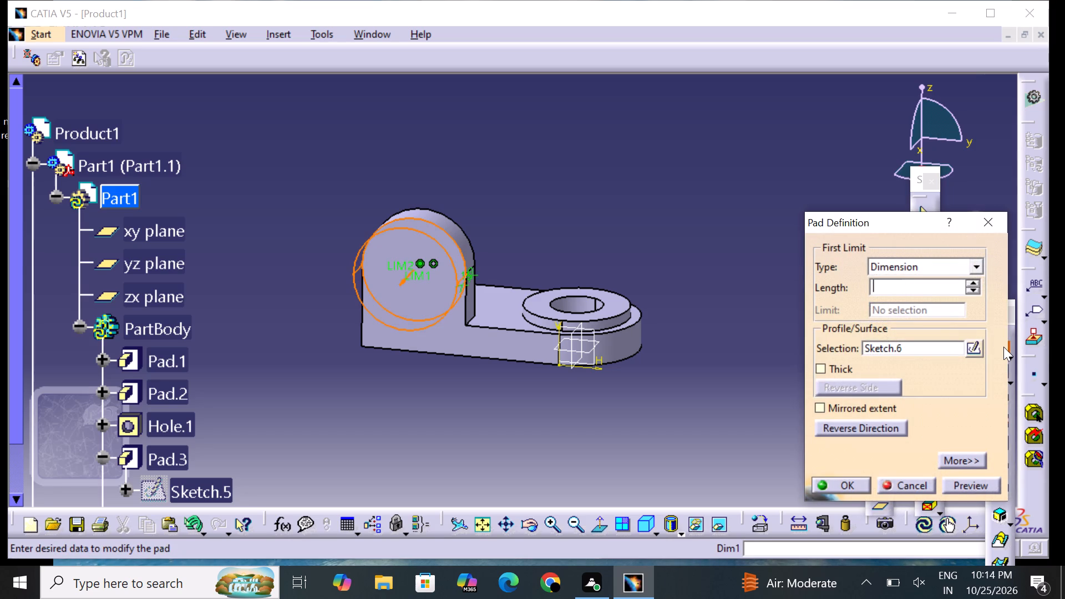
pyautogui.press('5')
pyautogui.click(965, 488)
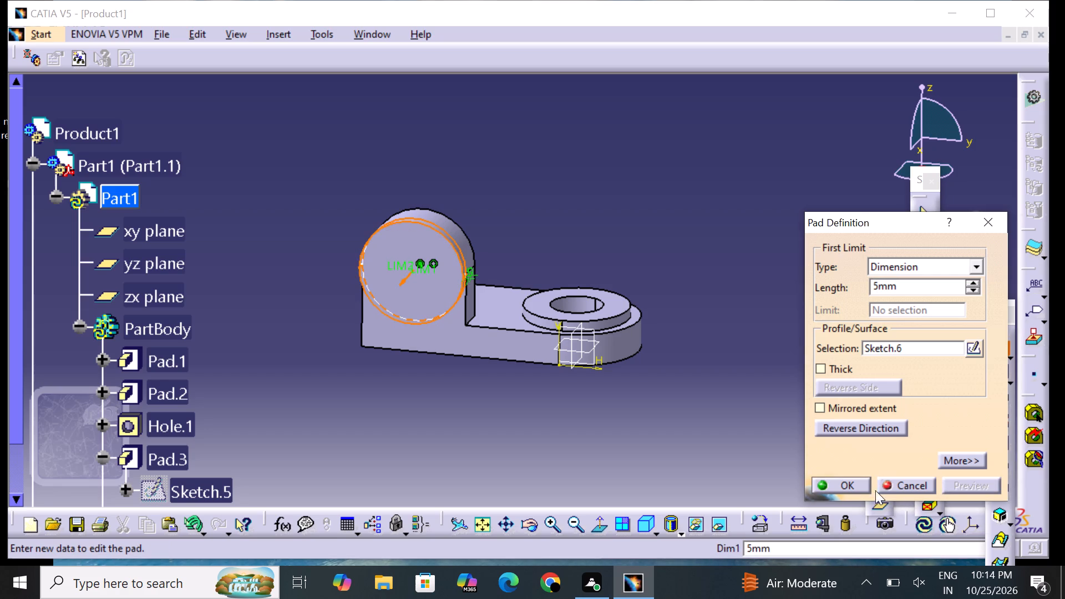
pyautogui.click(834, 485)
pyautogui.click(695, 432)
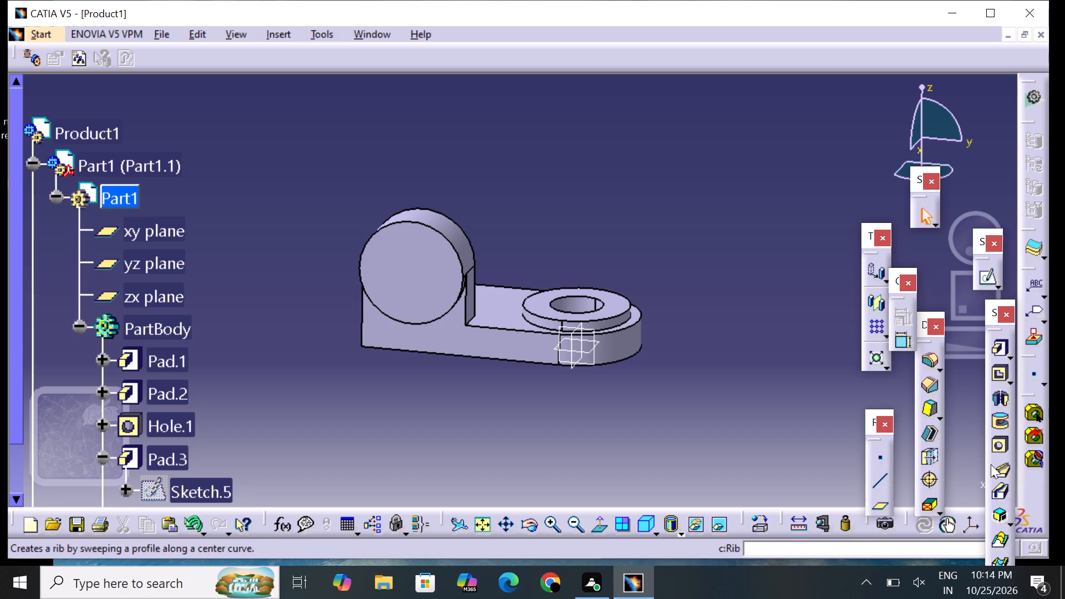
# Start a hole on the round pad's face and project the face's circular edge into its positioning sketch as construction geometry.
pyautogui.click(1001, 442)
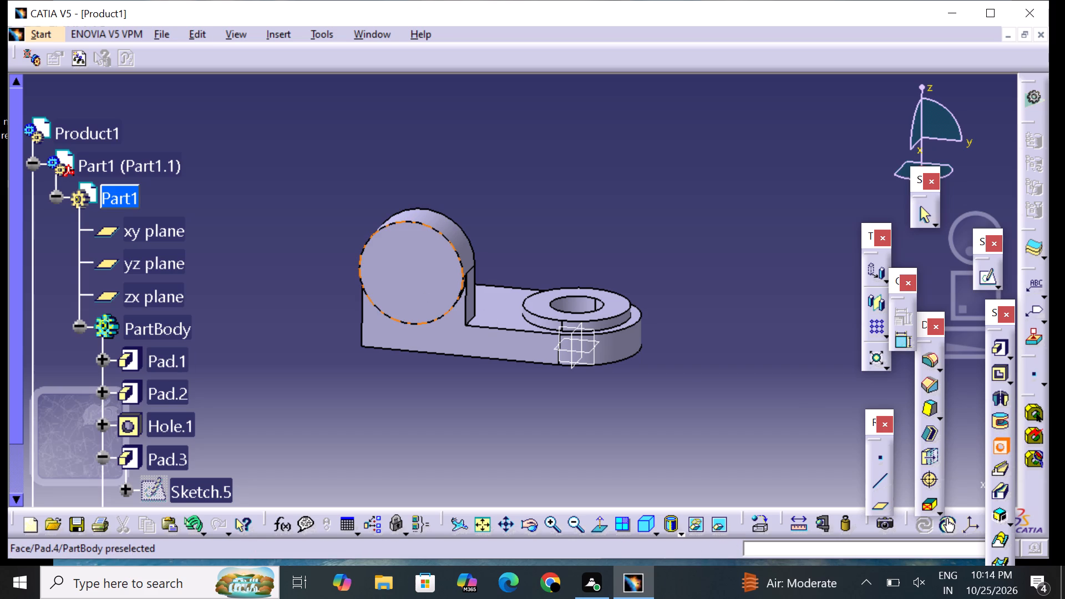
pyautogui.click(412, 278)
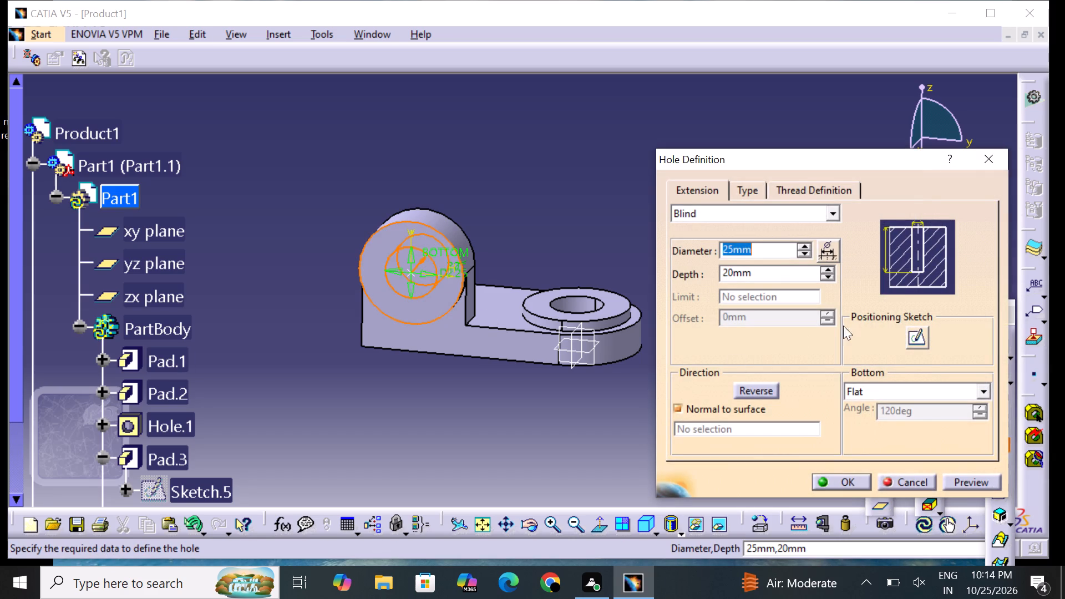
pyautogui.click(912, 338)
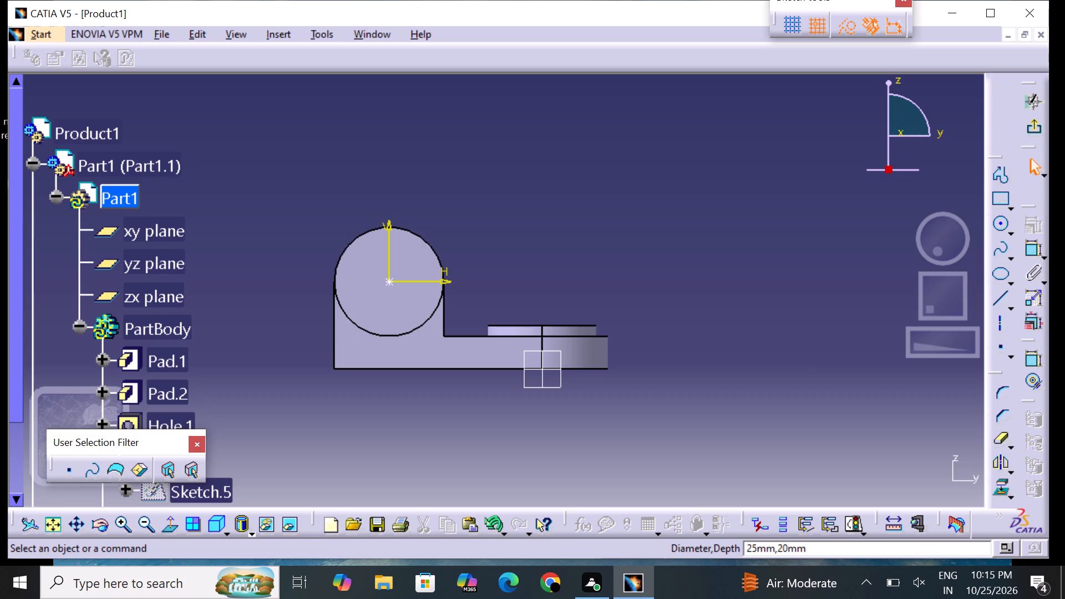
pyautogui.click(998, 491)
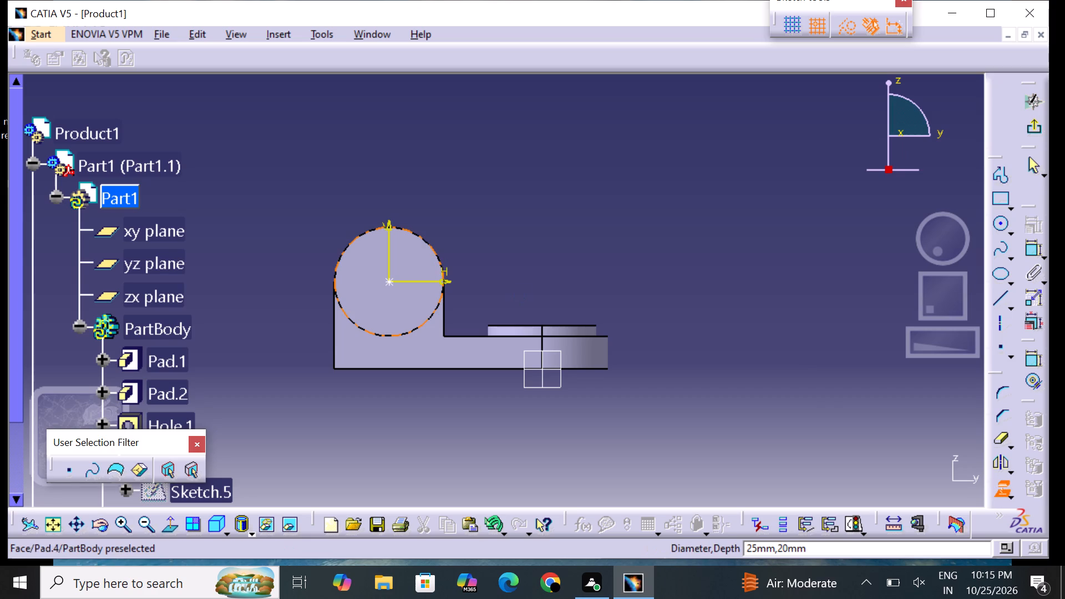
pyautogui.click(429, 317)
pyautogui.click(760, 324)
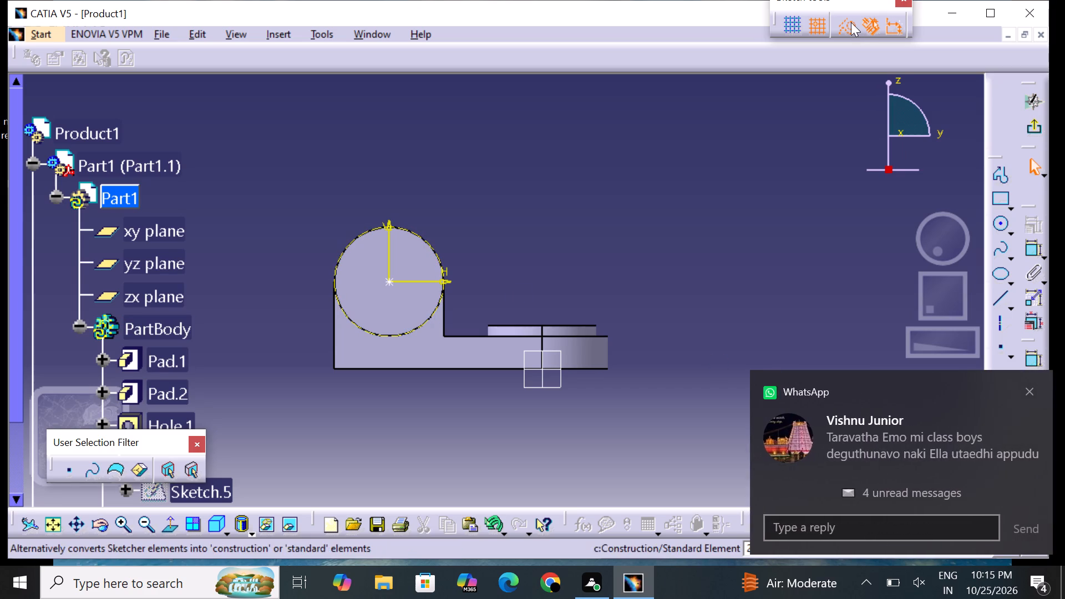
pyautogui.click(851, 26)
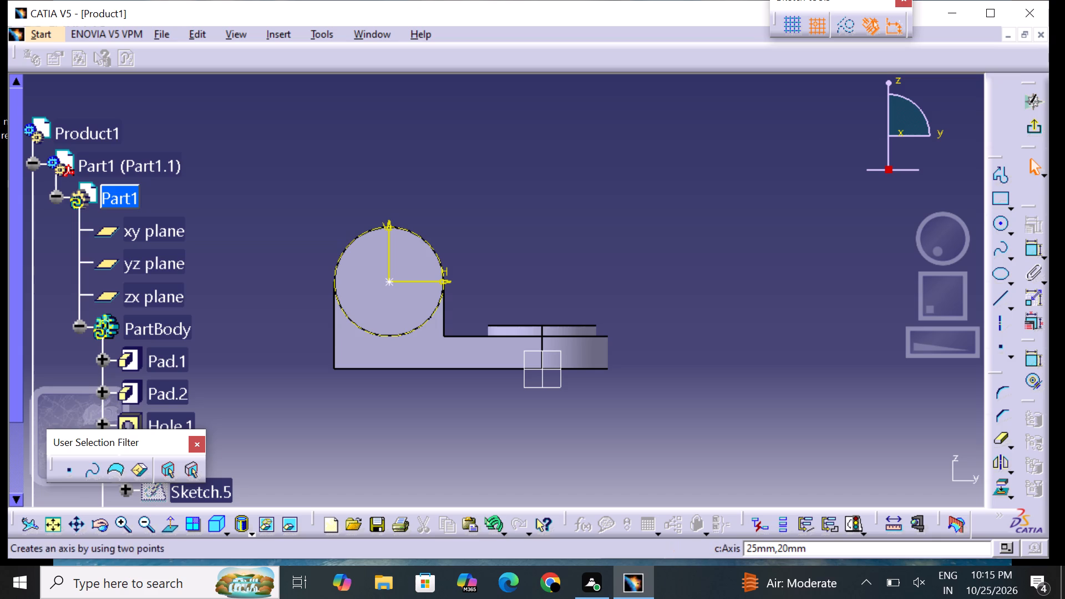
pyautogui.click(1031, 123)
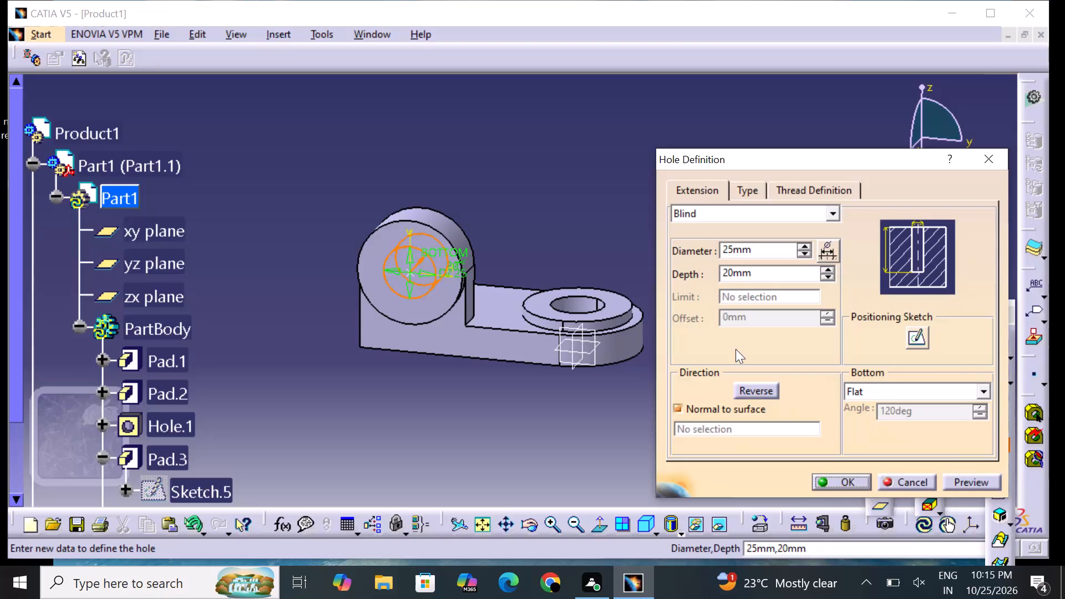
# Set the hole's diameter to 20 mm and create it as a blind hole 20 mm deep.
pyautogui.click(753, 245)
pyautogui.press('BackSpace')
pyautogui.press('BackSpace')
pyautogui.press('BackSpace')
pyautogui.press('BackSpace')
pyautogui.press('BackSpace')
pyautogui.press('BackSpace')
pyautogui.press('BackSpace')
pyautogui.press('BackSpace')
pyautogui.press('BackSpace')
pyautogui.press('BackSpace')
pyautogui.press('BackSpace')
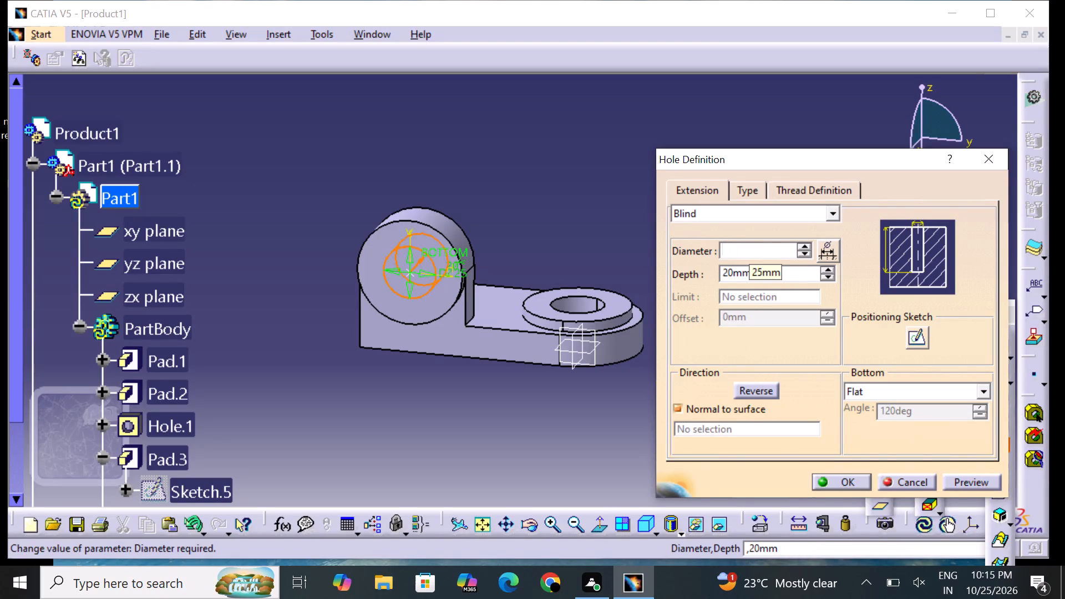
pyautogui.write('20')
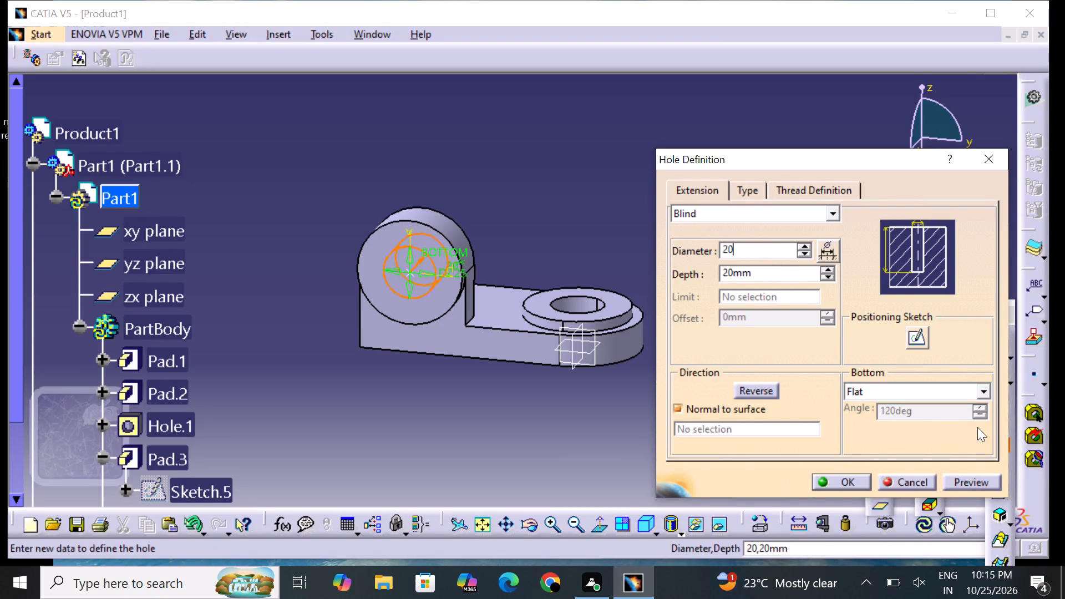
pyautogui.click(974, 483)
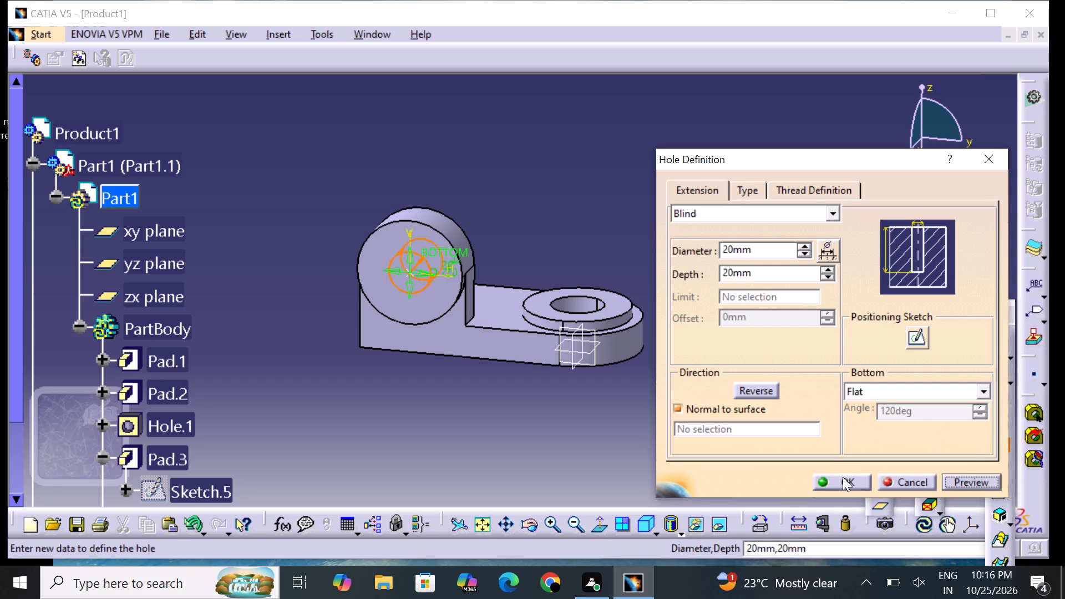
pyautogui.click(844, 478)
pyautogui.click(644, 413)
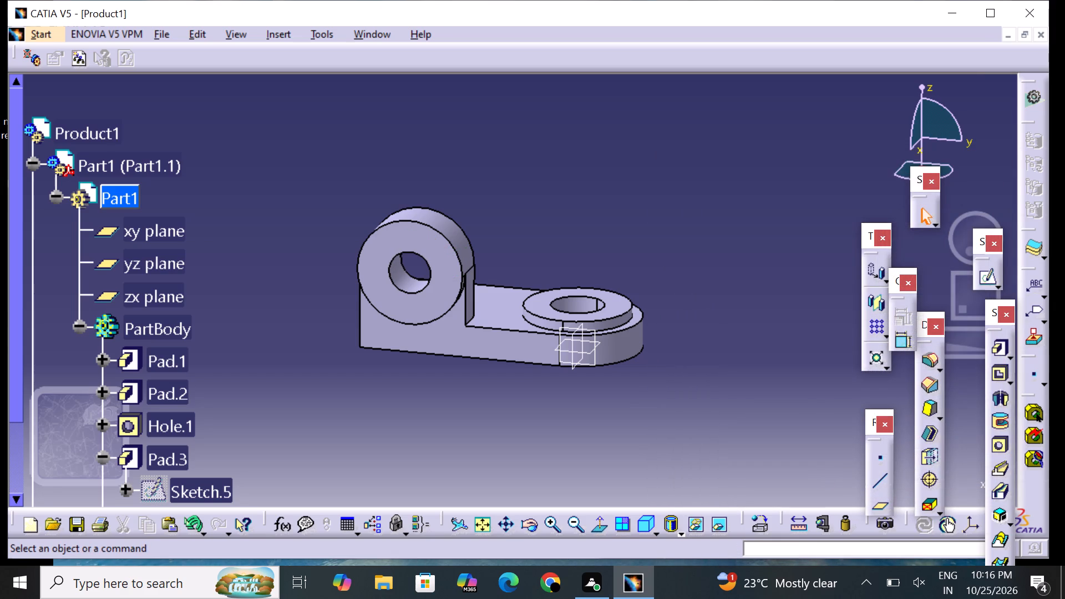
# Mirror the upright arched pad, Pad.3, about the yz plane.
pyautogui.moveTo(434, 182); pyautogui.dragTo(460, 209, button='middle')
pyautogui.moveTo(434, 182); pyautogui.dragTo(460, 208, button='right')
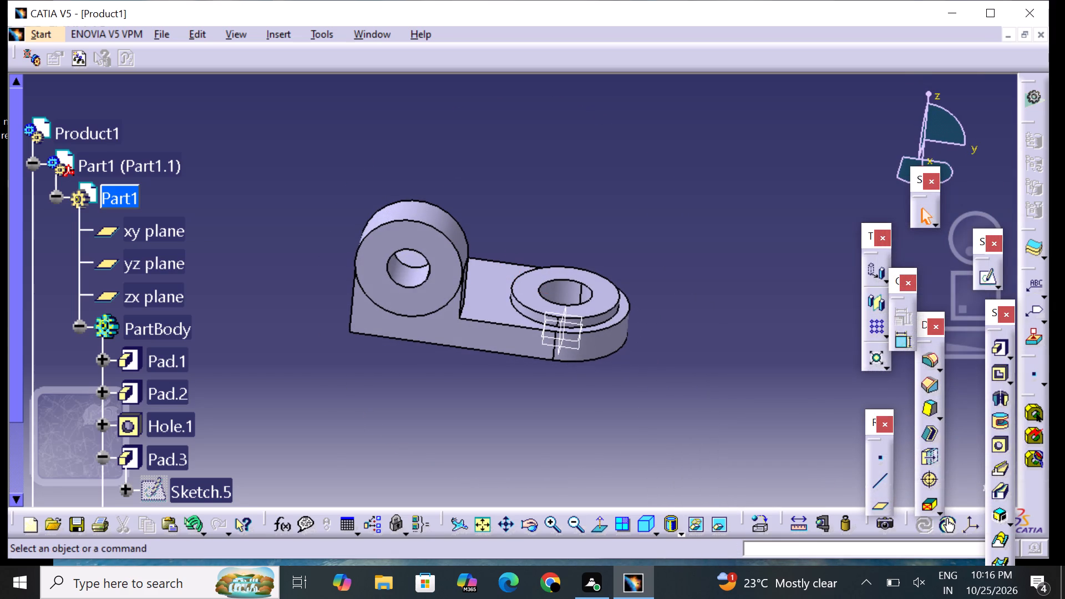
pyautogui.moveTo(724, 235); pyautogui.dragTo(632, 325, button='middle')
pyautogui.moveTo(724, 236); pyautogui.dragTo(632, 325, button='right')
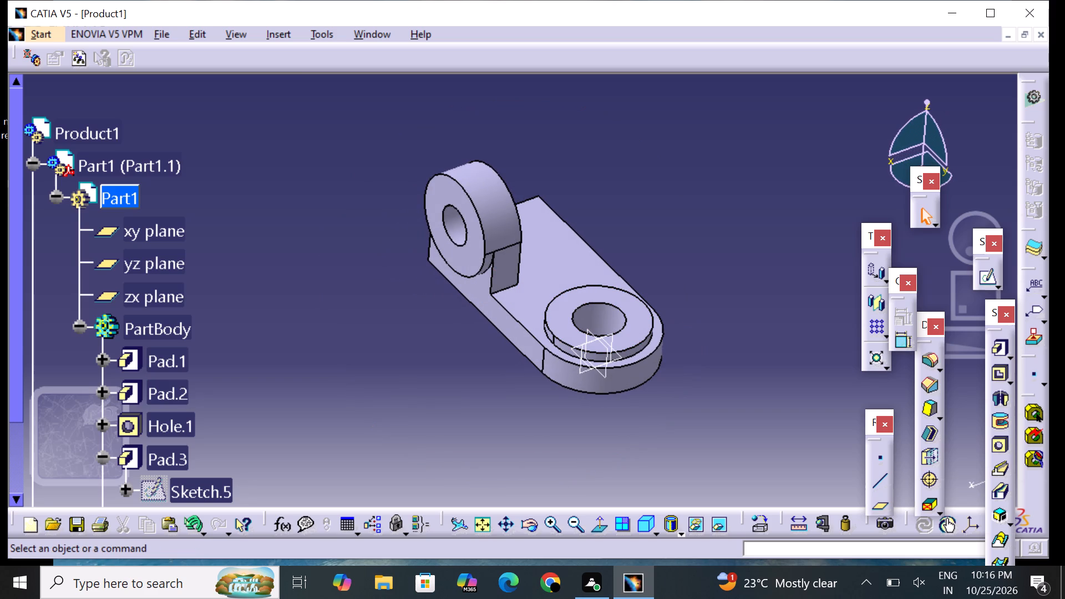
pyautogui.moveTo(712, 257); pyautogui.dragTo(672, 286, button='right')
pyautogui.scroll(1, 672, 286)
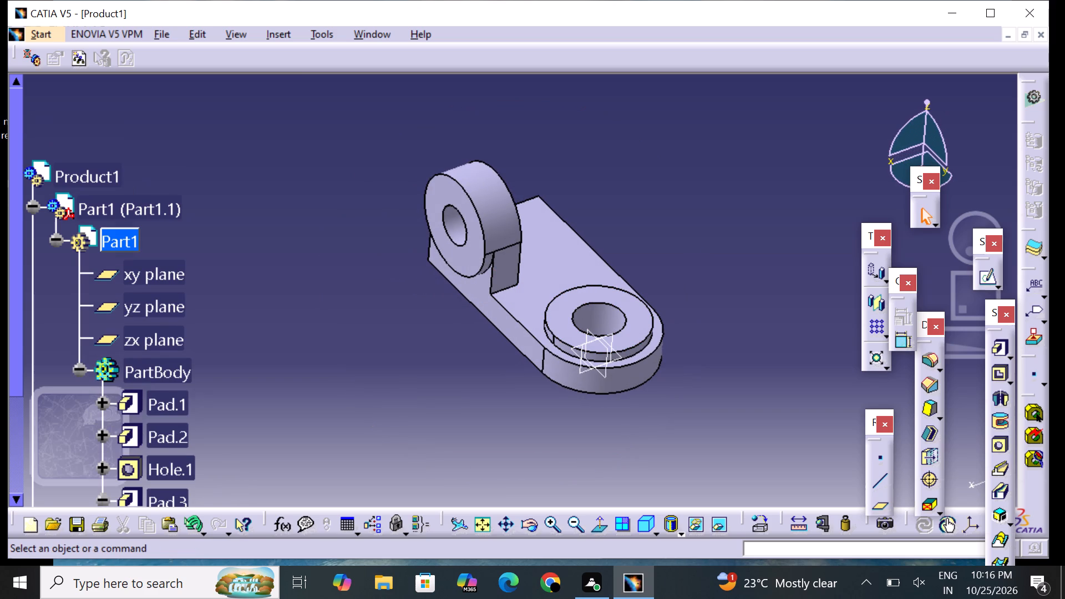
pyautogui.moveTo(687, 259); pyautogui.dragTo(647, 302, button='middle')
pyautogui.moveTo(687, 259); pyautogui.dragTo(647, 302, button='right')
pyautogui.moveTo(432, 296); pyautogui.dragTo(458, 256, button='middle')
pyautogui.moveTo(437, 292); pyautogui.dragTo(458, 256, button='right')
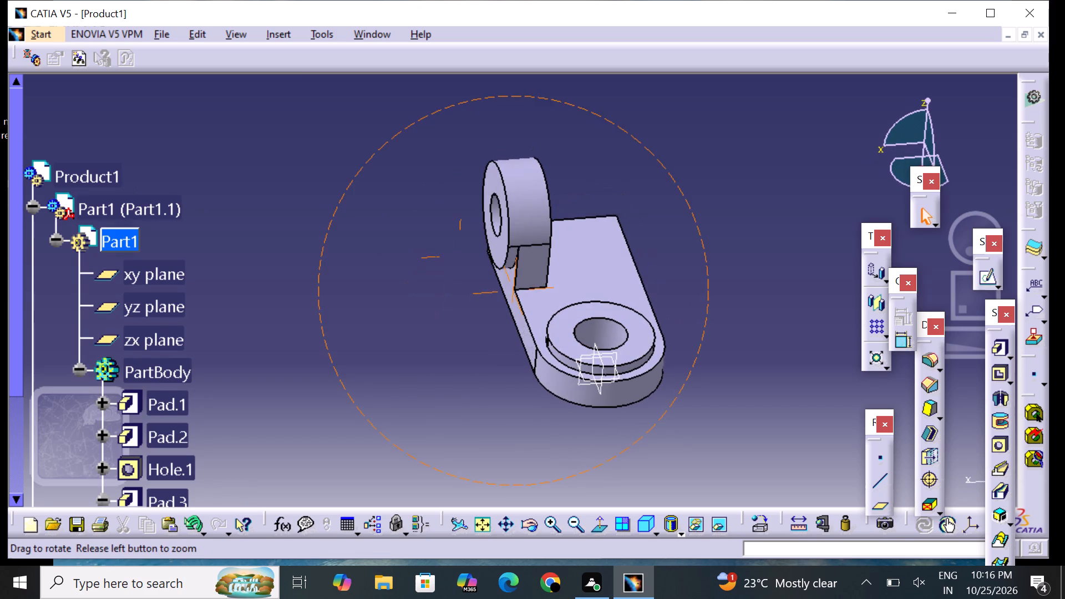
pyautogui.moveTo(458, 256); pyautogui.dragTo(458, 255, button='right')
pyautogui.moveTo(458, 256); pyautogui.dragTo(458, 255, button='middle')
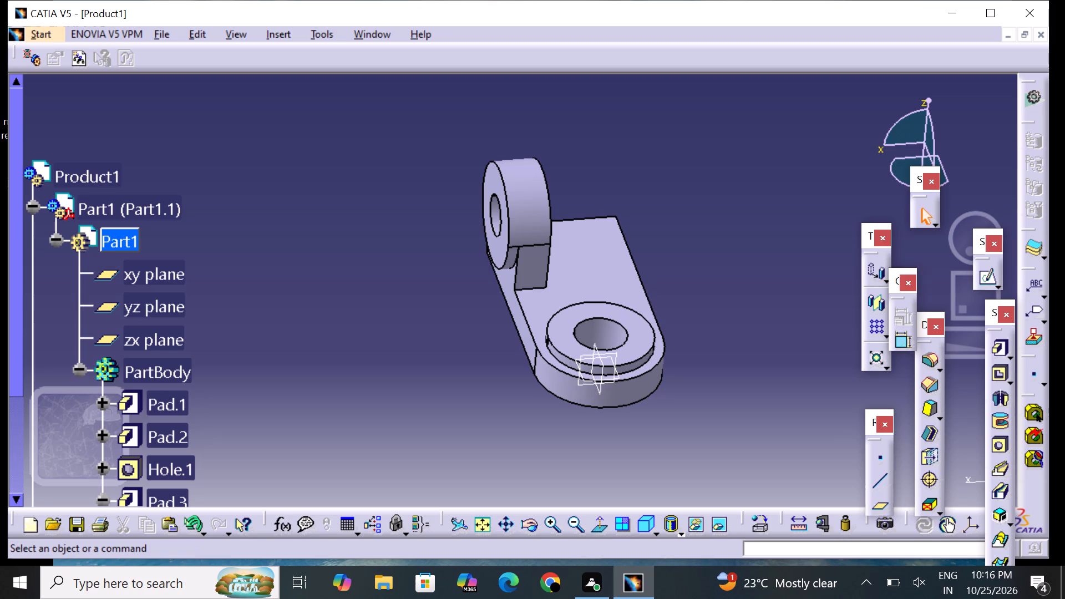
pyautogui.scroll(-1, 122, 276)
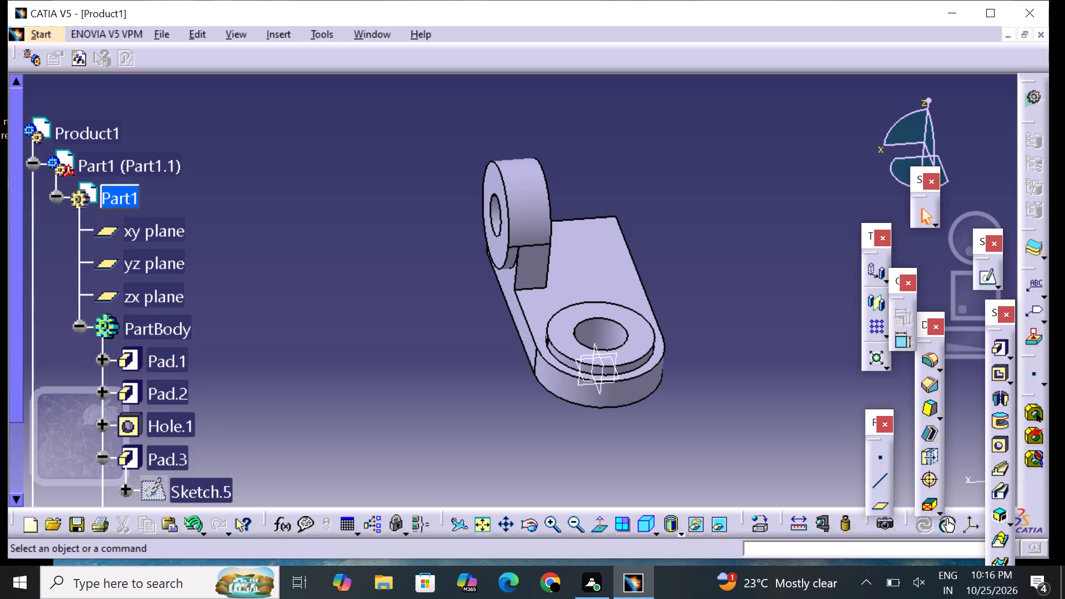
pyautogui.scroll(-3, 141, 341)
pyautogui.click(157, 327)
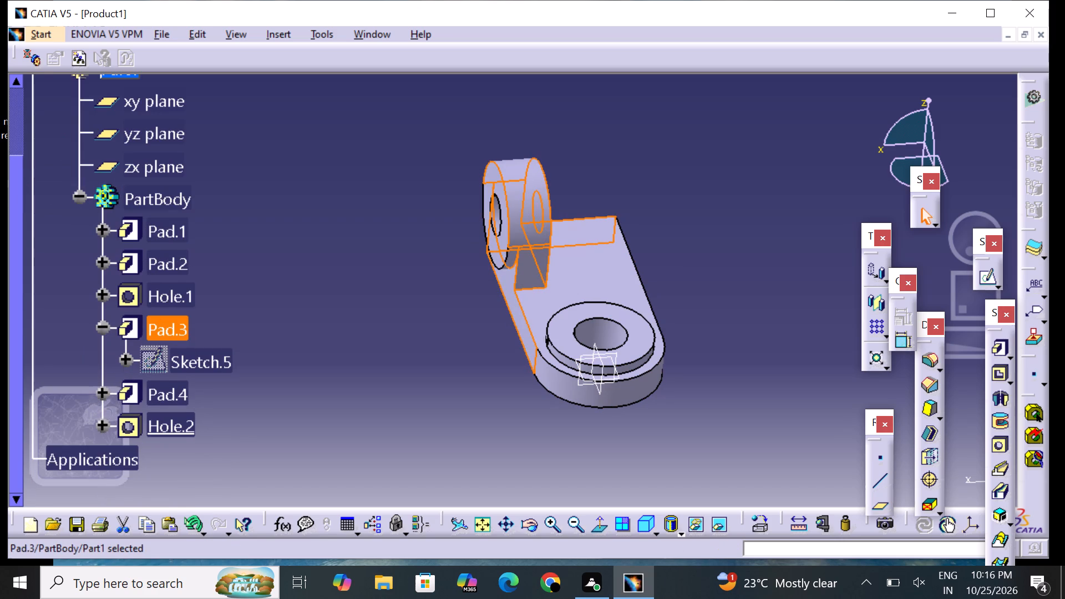
pyautogui.click(875, 303)
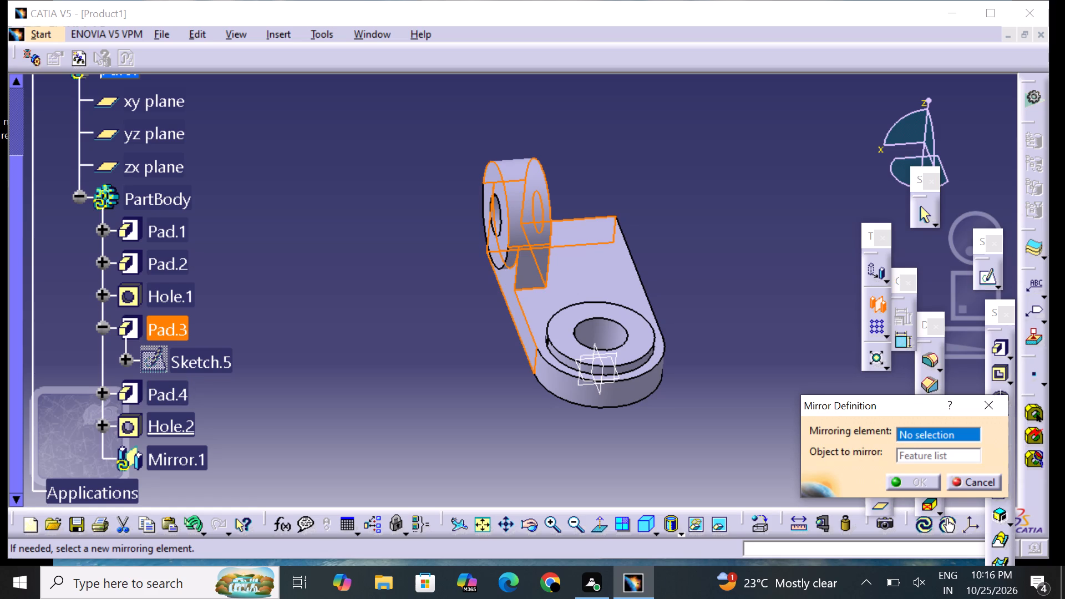
pyautogui.click(942, 432)
pyautogui.click(540, 237)
pyautogui.click(549, 236)
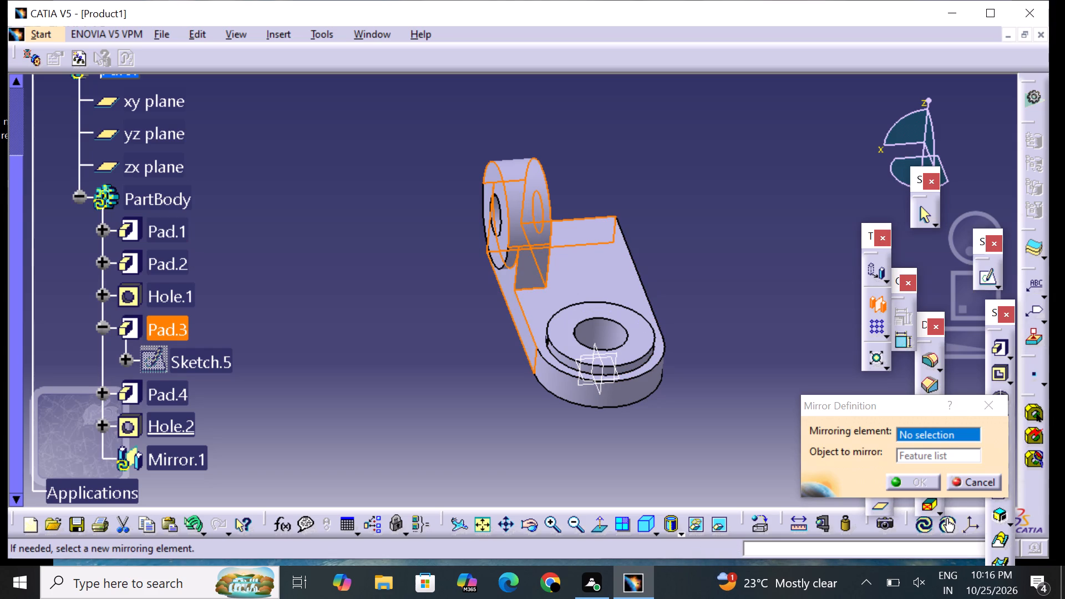
pyautogui.click(528, 237)
pyautogui.click(603, 369)
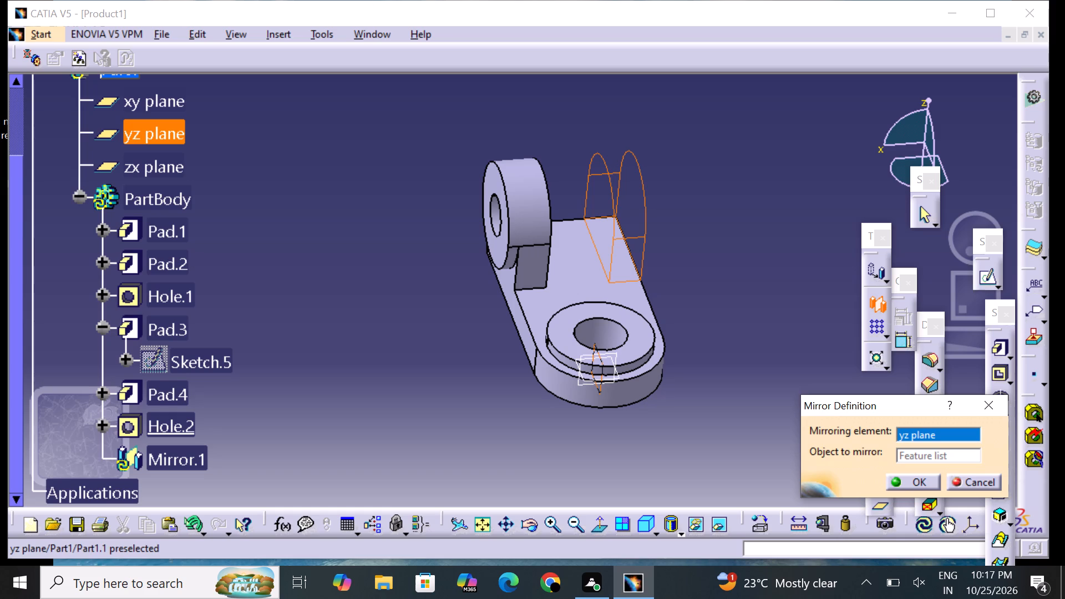
pyautogui.click(915, 480)
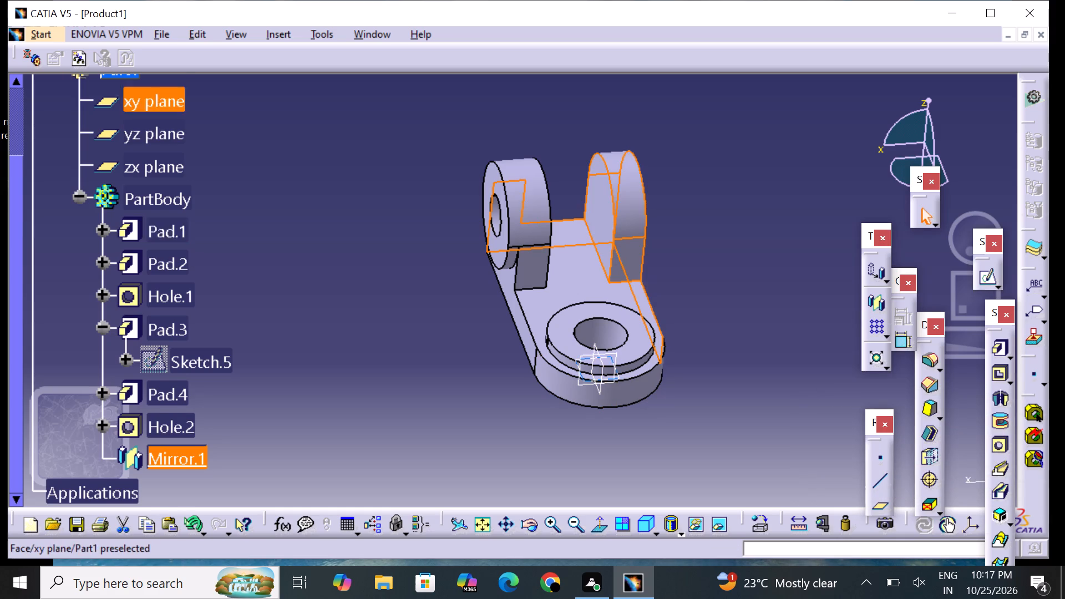
# Examine the mirrored upright and compare it with the original upright, its round pad and hole from all sides.
pyautogui.scroll(1, 474, 319)
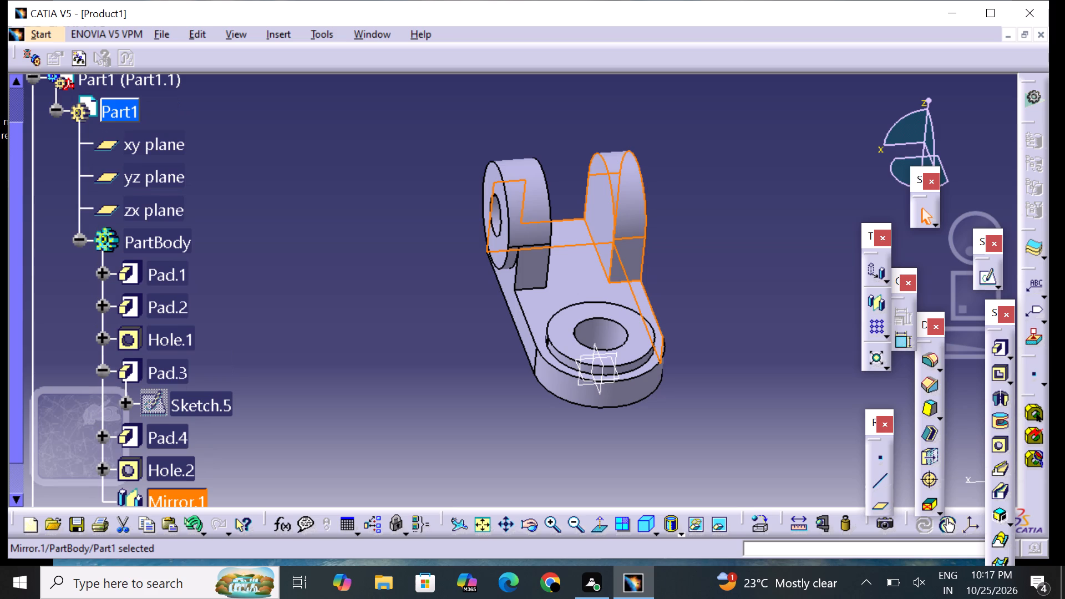
pyautogui.moveTo(677, 222); pyautogui.dragTo(489, 250, button='middle')
pyautogui.moveTo(677, 222); pyautogui.dragTo(489, 250, button='right')
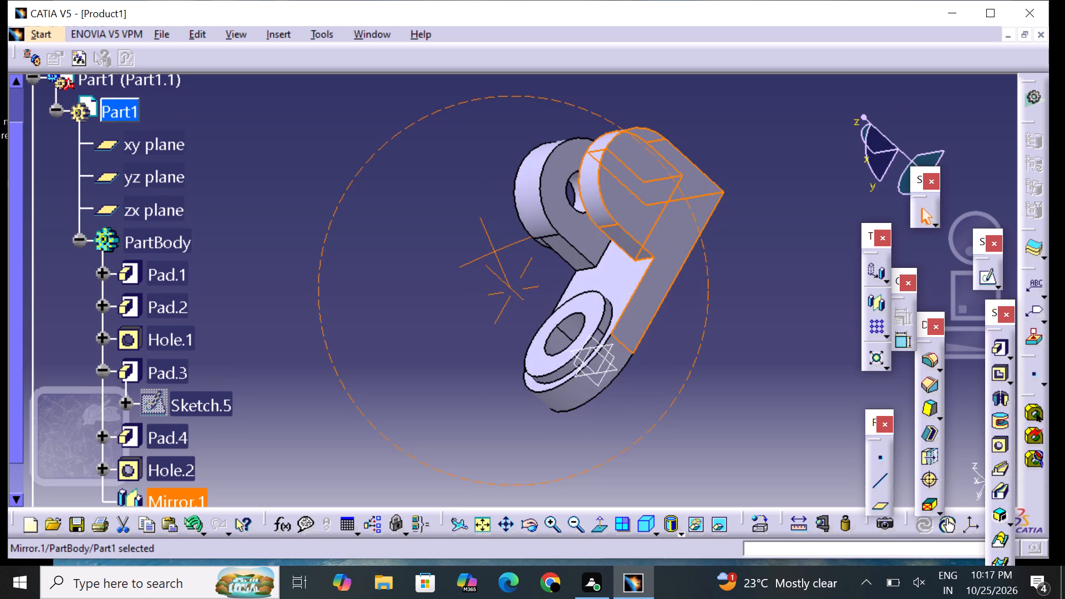
pyautogui.moveTo(489, 250); pyautogui.dragTo(582, 241, button='middle')
pyautogui.moveTo(489, 250); pyautogui.dragTo(582, 241, button='right')
pyautogui.click(448, 226)
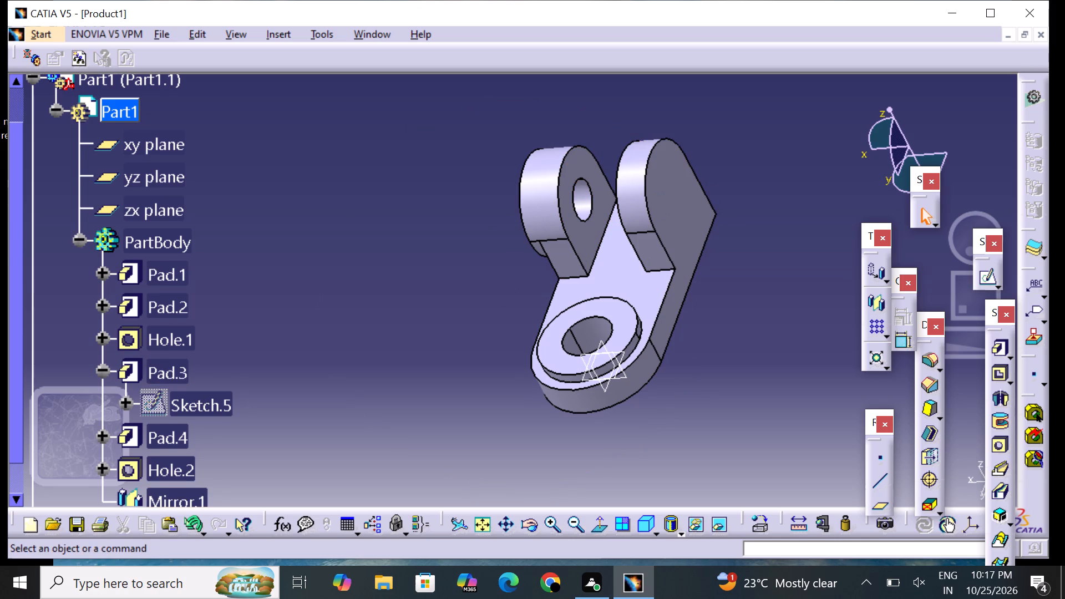
pyautogui.moveTo(438, 233); pyautogui.dragTo(718, 248, button='middle')
pyautogui.scroll(-1, 438, 233)
pyautogui.moveTo(438, 233); pyautogui.dragTo(716, 250, button='right')
pyautogui.moveTo(349, 155); pyautogui.dragTo(344, 243, button='middle')
pyautogui.moveTo(352, 162); pyautogui.dragTo(344, 243, button='right')
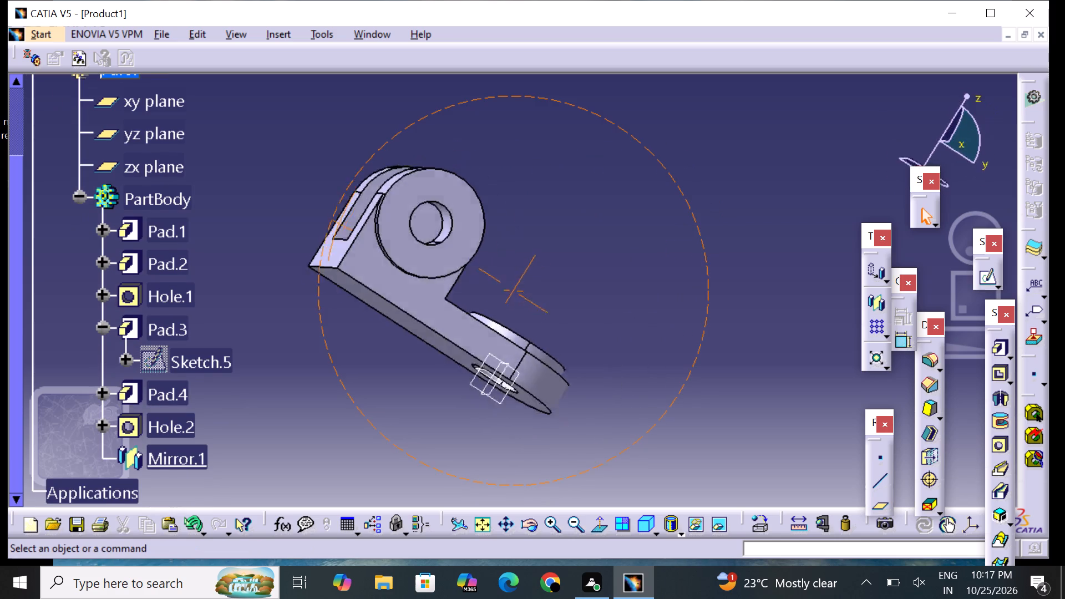
pyautogui.moveTo(344, 243); pyautogui.dragTo(646, 357, button='right')
pyautogui.moveTo(344, 243); pyautogui.dragTo(646, 357, button='middle')
pyautogui.moveTo(449, 459); pyautogui.dragTo(590, 407, button='middle')
pyautogui.moveTo(451, 458); pyautogui.dragTo(590, 407, button='right')
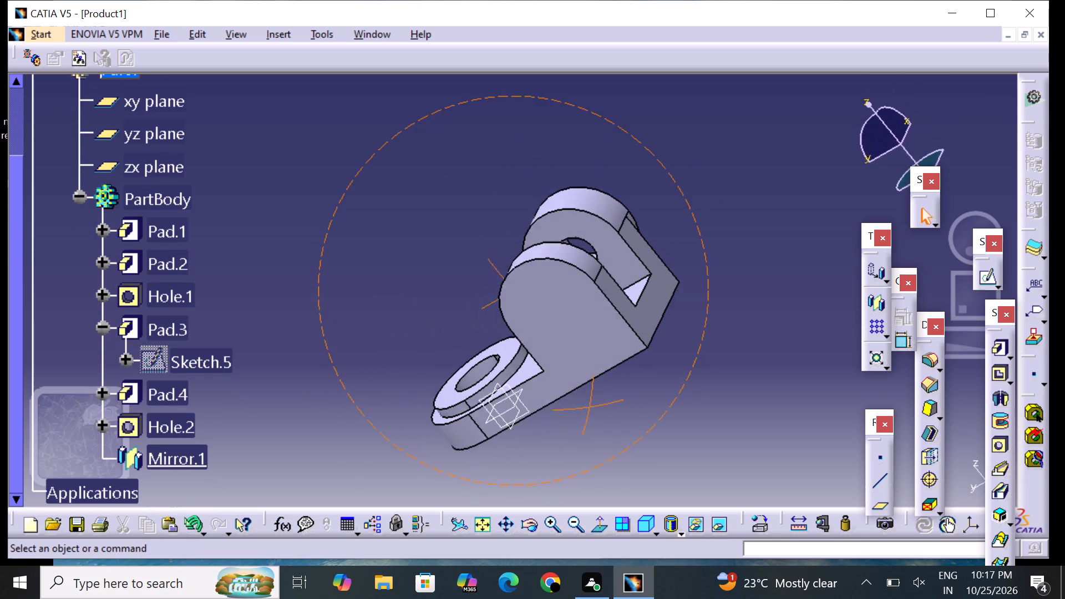
pyautogui.moveTo(590, 407); pyautogui.dragTo(489, 409, button='middle')
pyautogui.moveTo(590, 407); pyautogui.dragTo(489, 409, button='right')
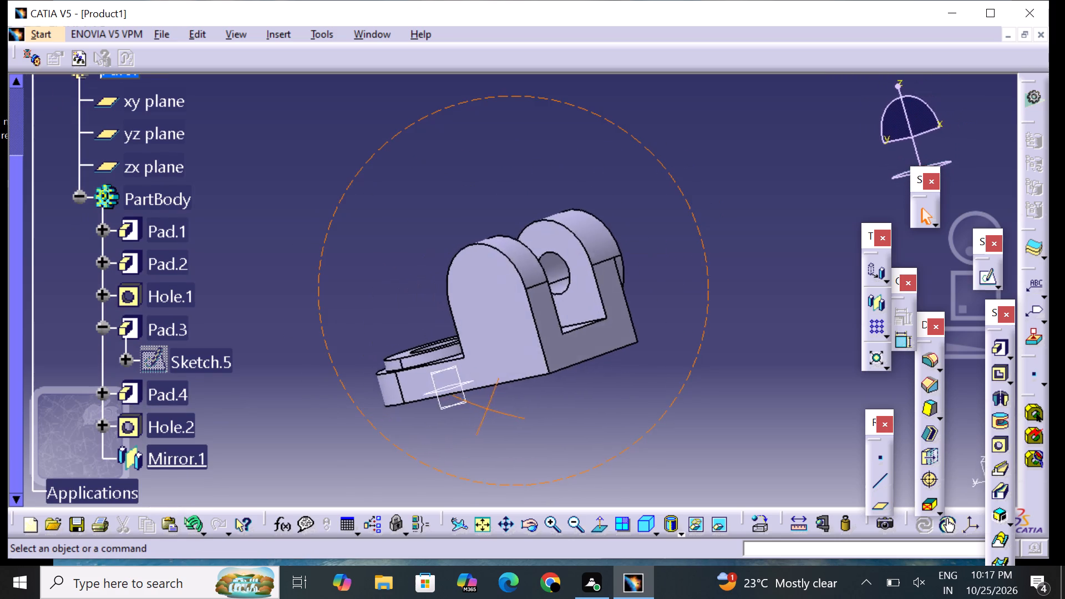
pyautogui.moveTo(489, 409); pyautogui.dragTo(271, 307, button='right')
pyautogui.moveTo(489, 409); pyautogui.dragTo(271, 307, button='middle')
pyautogui.moveTo(695, 272); pyautogui.dragTo(366, 424, button='middle')
pyautogui.moveTo(695, 272); pyautogui.dragTo(366, 424, button='right')
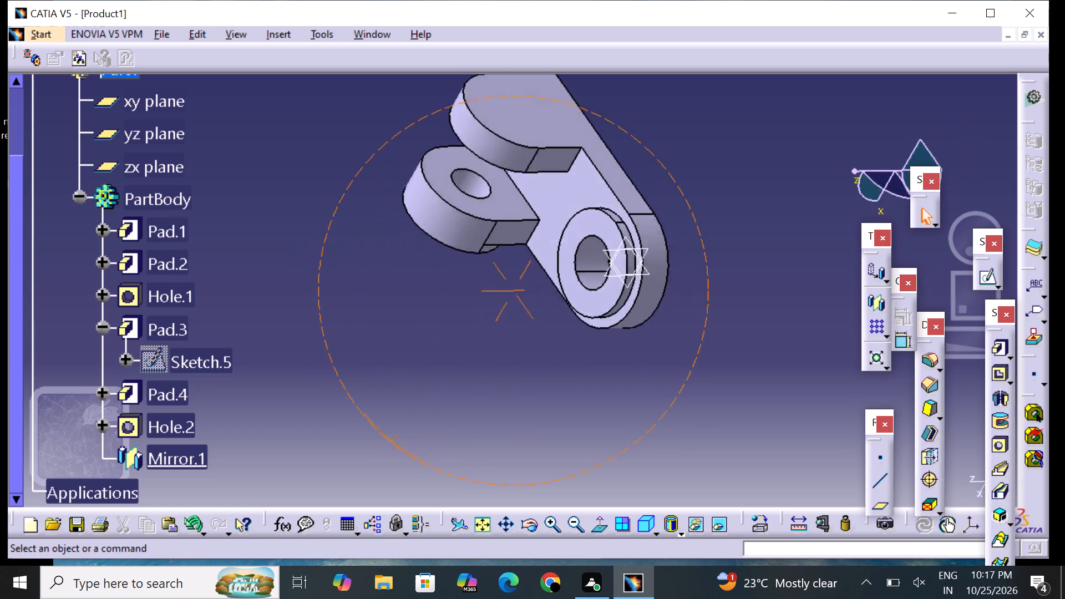
pyautogui.moveTo(366, 424); pyautogui.dragTo(371, 354, button='middle')
pyautogui.moveTo(366, 424); pyautogui.dragTo(452, 275, button='right')
pyautogui.moveTo(737, 293); pyautogui.dragTo(657, 428, button='right')
pyautogui.moveTo(737, 293); pyautogui.dragTo(657, 434, button='middle')
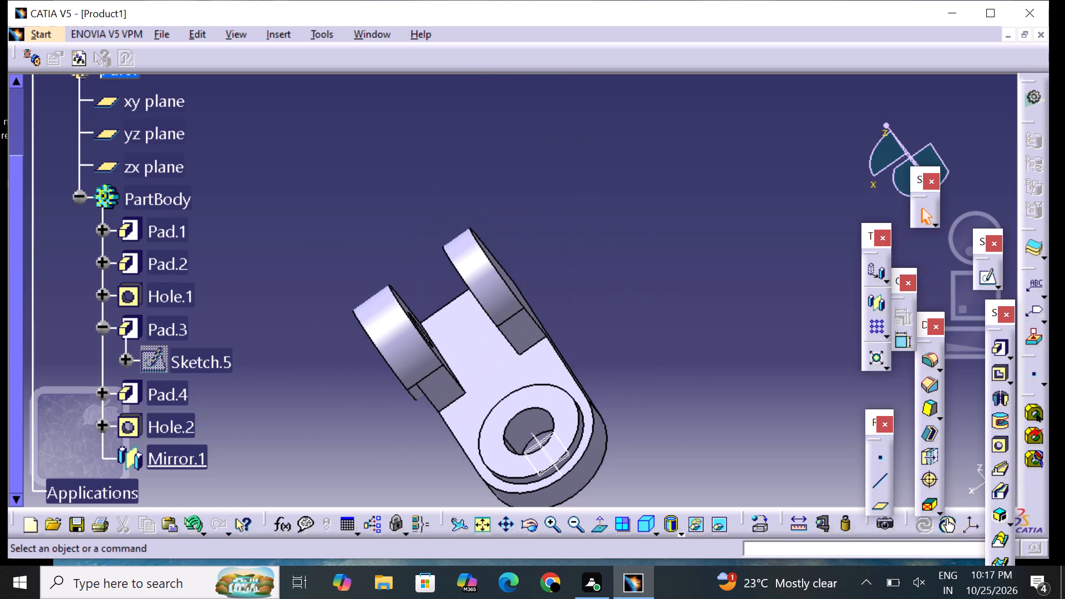
pyautogui.moveTo(615, 245); pyautogui.dragTo(749, 260, button='middle')
pyautogui.moveTo(616, 245); pyautogui.dragTo(750, 252, button='right')
pyautogui.moveTo(694, 319); pyautogui.dragTo(634, 402, button='middle')
pyautogui.moveTo(694, 319); pyautogui.dragTo(634, 402, button='right')
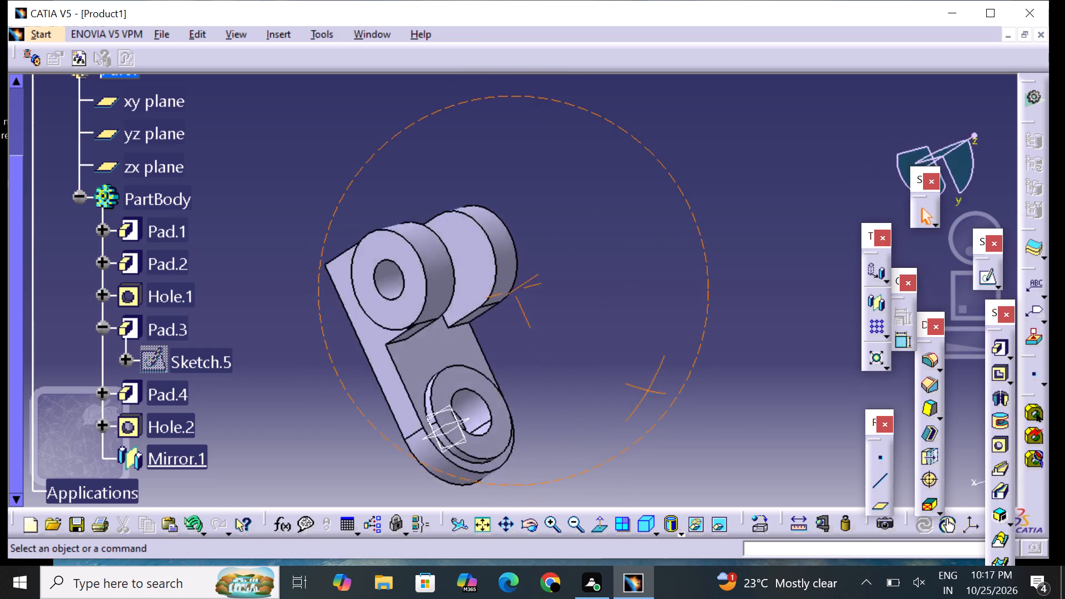
pyautogui.moveTo(634, 402); pyautogui.dragTo(525, 263, button='right')
pyautogui.moveTo(634, 402); pyautogui.dragTo(525, 263, button='middle')
pyautogui.moveTo(714, 324); pyautogui.dragTo(715, 324, button='middle')
pyautogui.moveTo(715, 324); pyautogui.dragTo(631, 281, button='right')
pyautogui.moveTo(715, 324); pyautogui.dragTo(631, 282, button='middle')
pyautogui.click(561, 297)
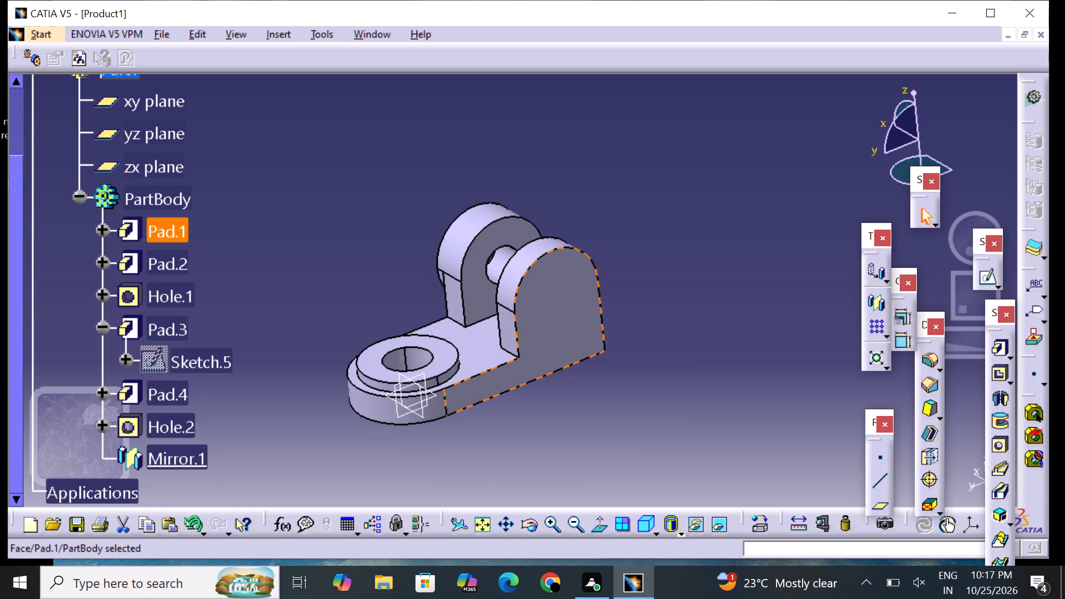
# Delete the mirror feature that copies the arched upright, Mirror.1.
pyautogui.moveTo(395, 261); pyautogui.dragTo(625, 268, button='middle')
pyautogui.moveTo(398, 261); pyautogui.dragTo(625, 268, button='right')
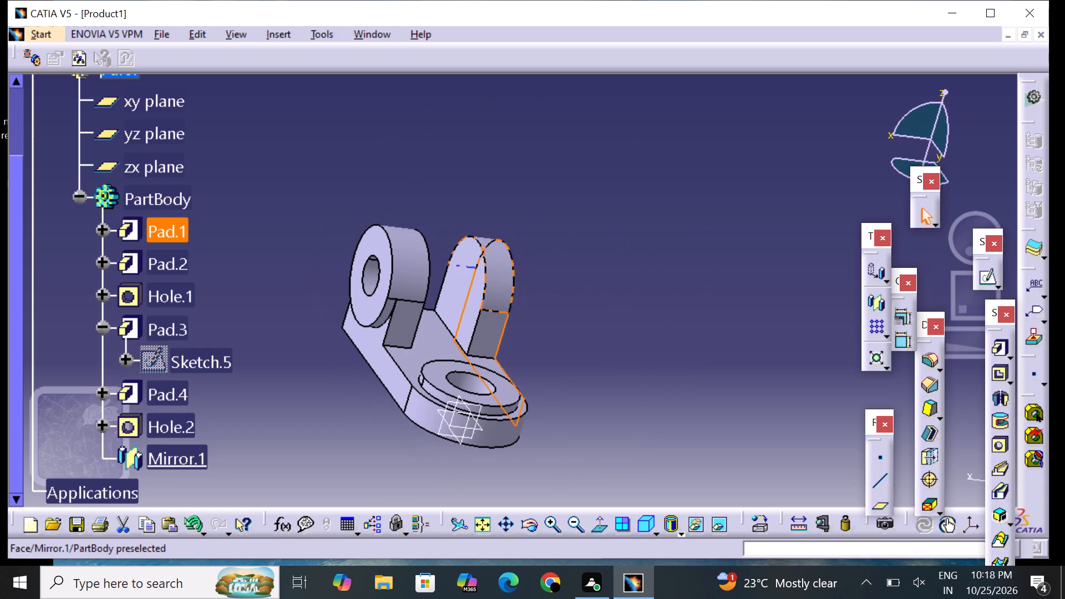
pyautogui.click(513, 285)
pyautogui.rightClick(511, 286)
pyautogui.click(575, 461)
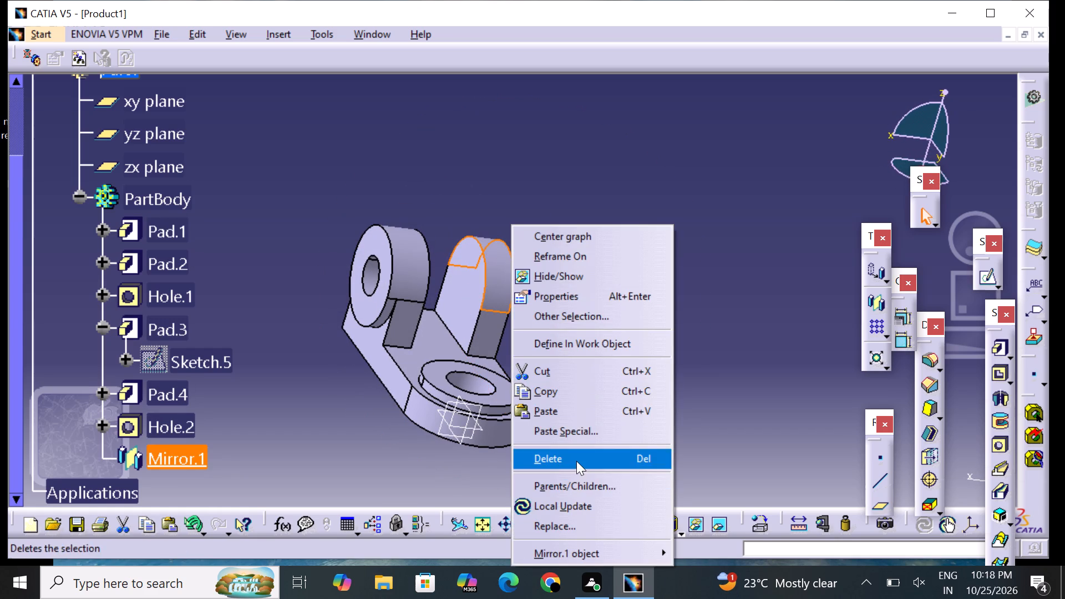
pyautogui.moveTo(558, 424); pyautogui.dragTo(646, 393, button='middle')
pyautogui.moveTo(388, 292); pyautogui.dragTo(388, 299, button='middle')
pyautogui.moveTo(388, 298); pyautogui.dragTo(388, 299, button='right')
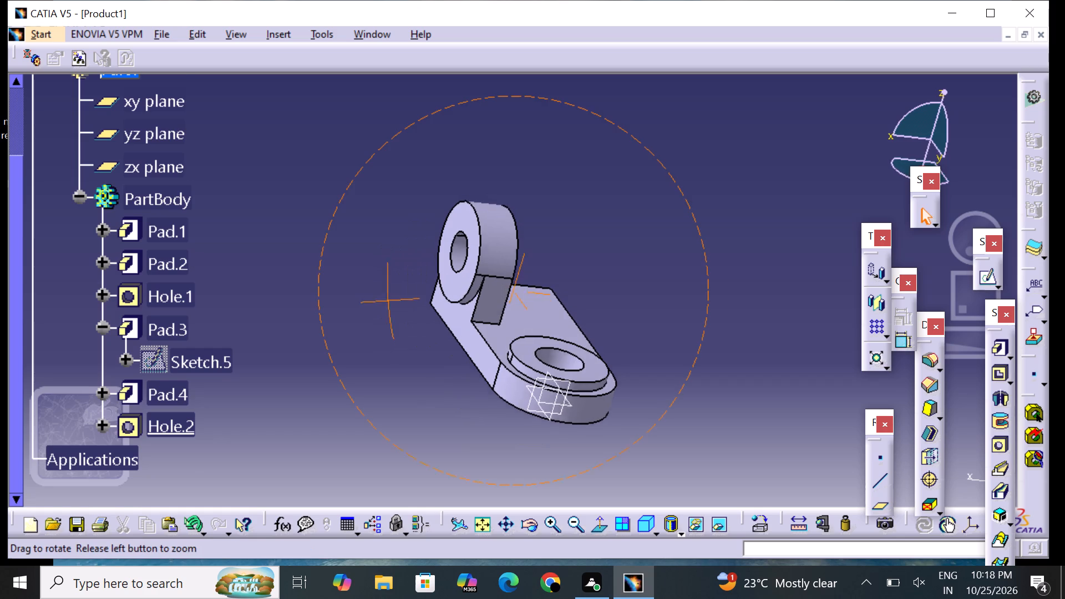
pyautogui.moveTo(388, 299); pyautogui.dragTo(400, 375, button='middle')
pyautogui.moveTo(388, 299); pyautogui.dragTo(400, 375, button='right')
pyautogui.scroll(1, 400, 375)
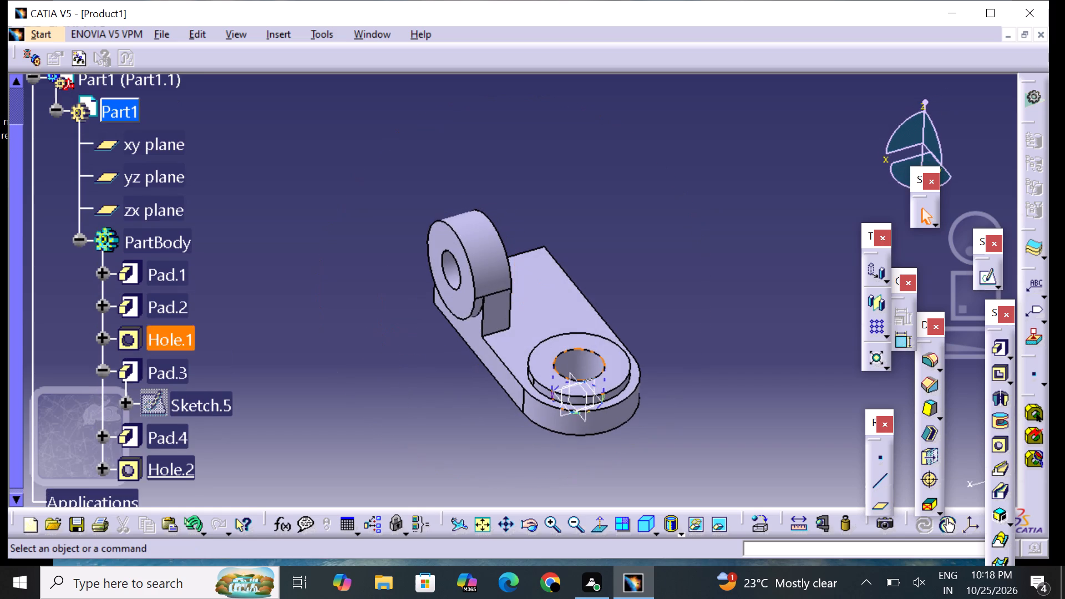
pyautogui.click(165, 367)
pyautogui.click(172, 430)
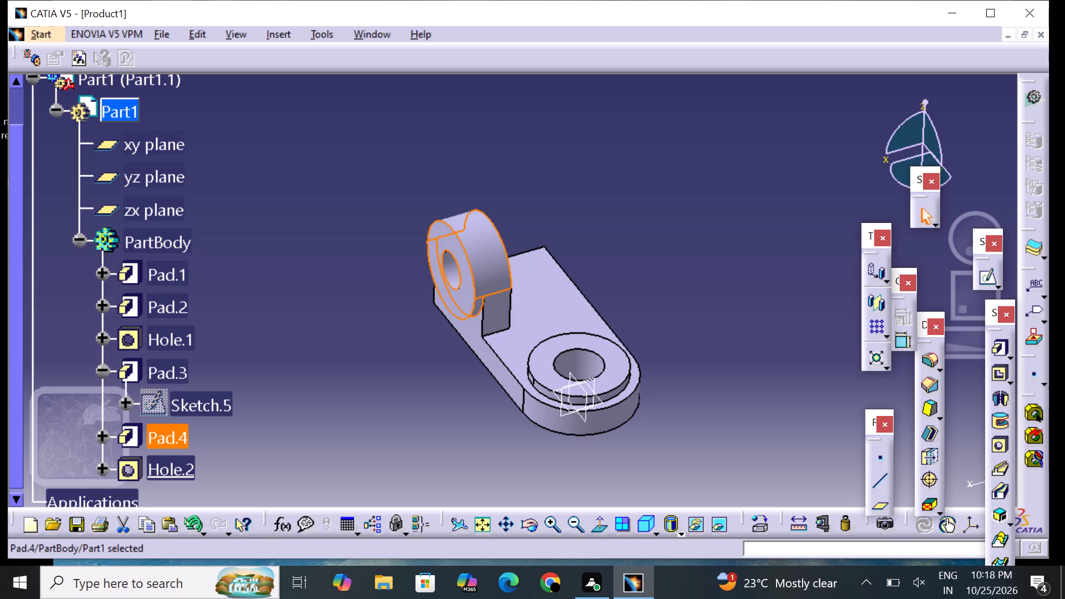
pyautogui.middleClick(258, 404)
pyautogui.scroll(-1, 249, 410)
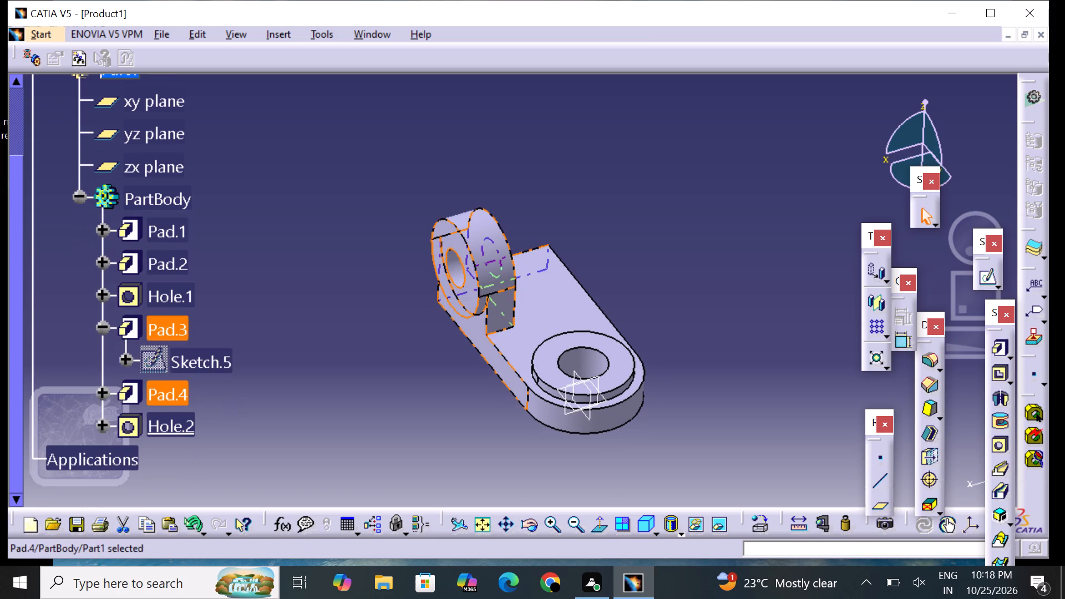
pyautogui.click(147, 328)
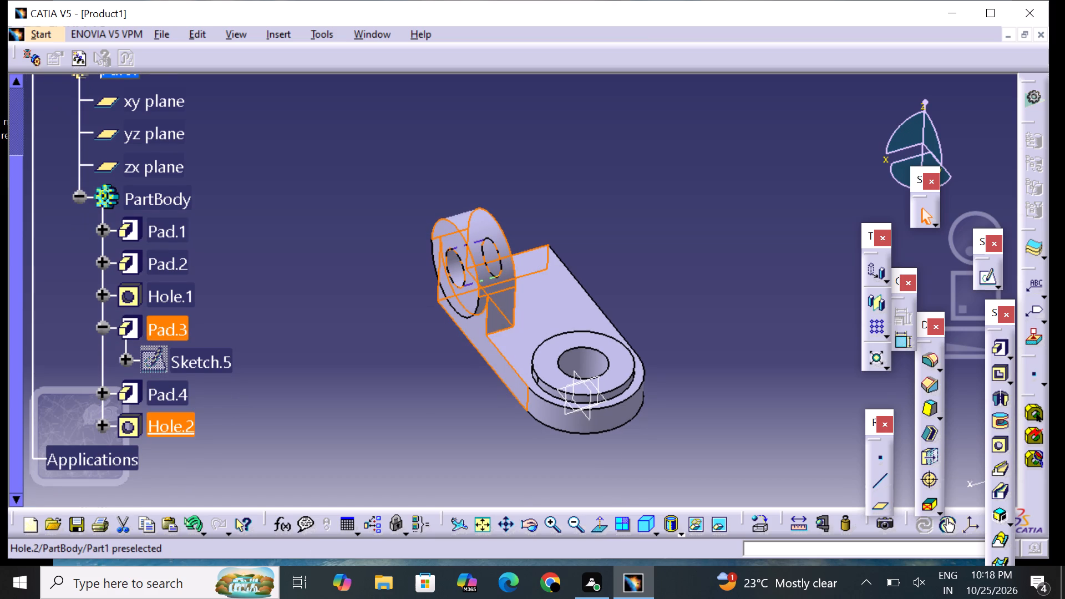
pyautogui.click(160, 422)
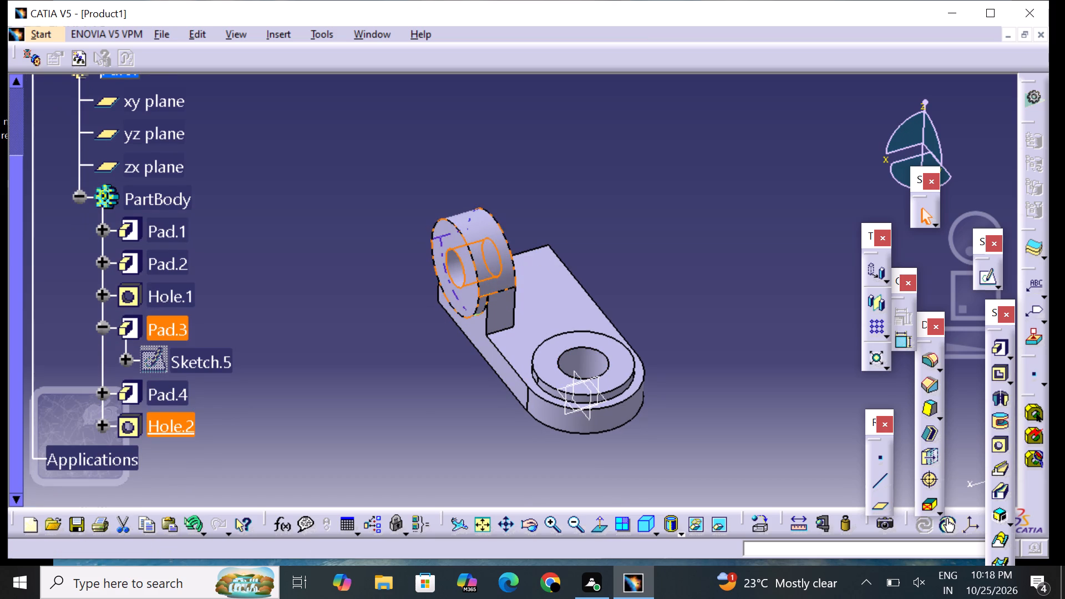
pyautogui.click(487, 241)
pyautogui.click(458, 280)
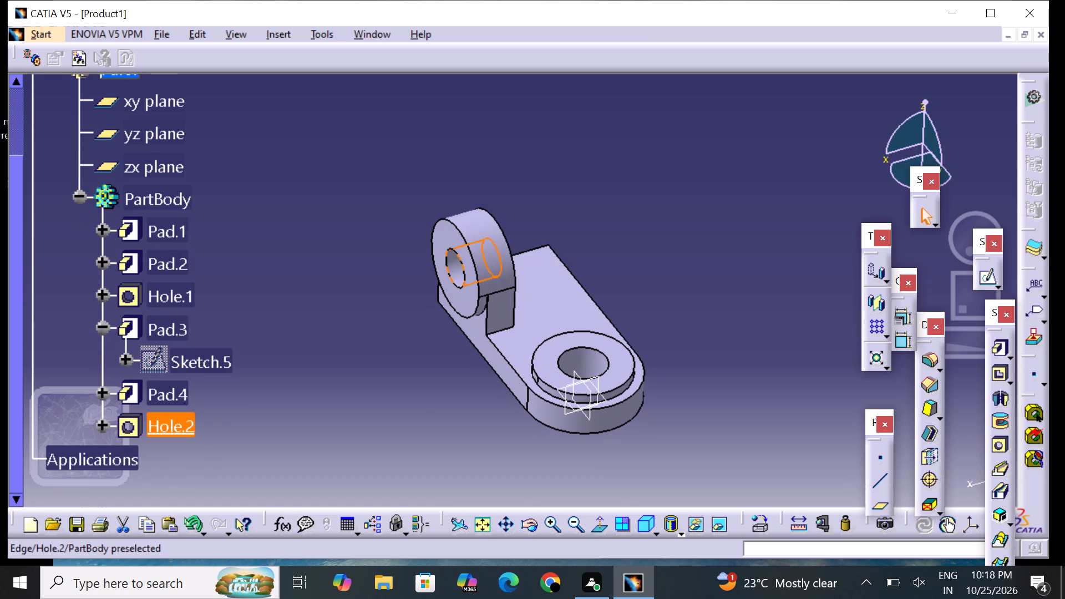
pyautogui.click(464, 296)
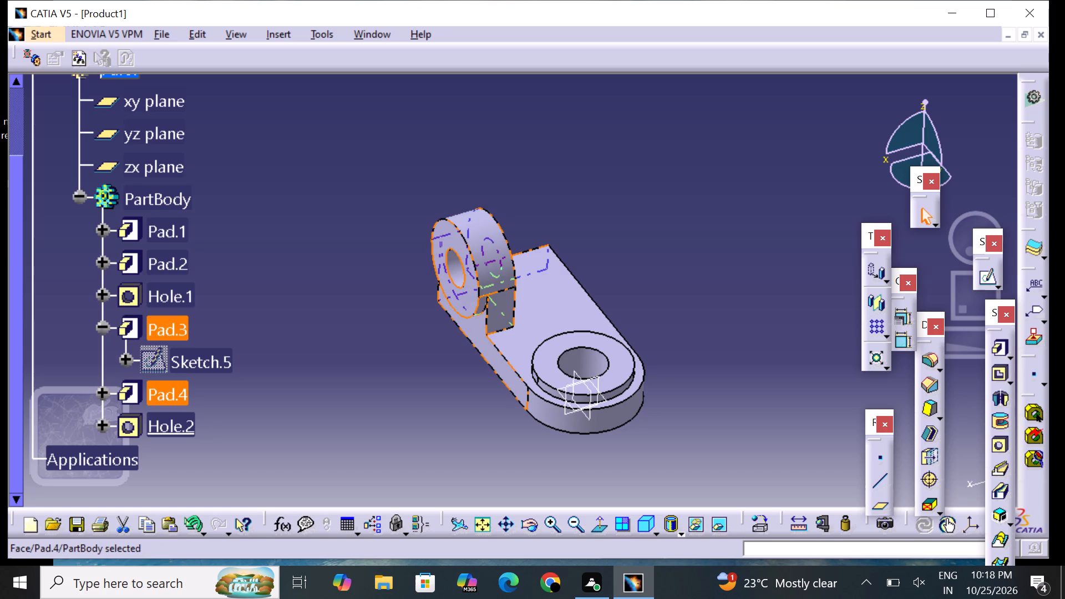
# Mirror the upright arched pad, Pad.3, about the yz plane again.
pyautogui.click(175, 333)
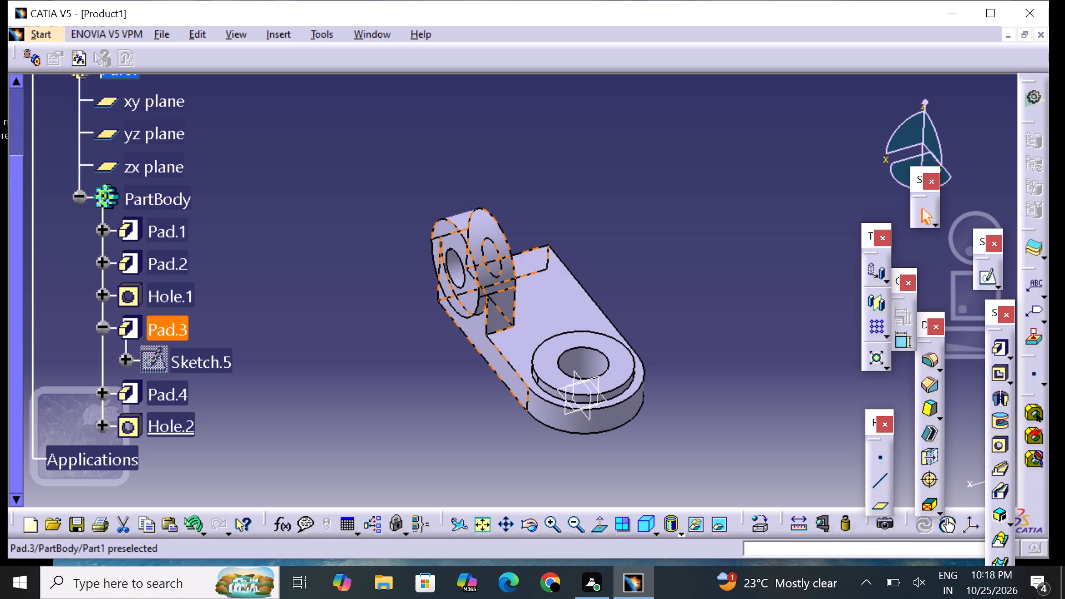
pyautogui.click(869, 303)
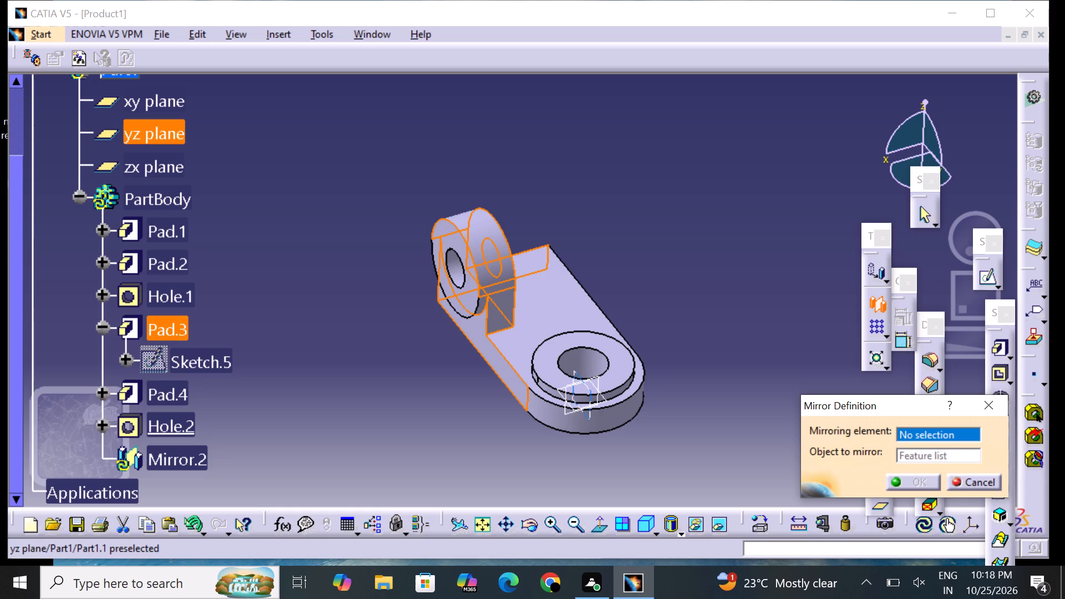
pyautogui.click(138, 164)
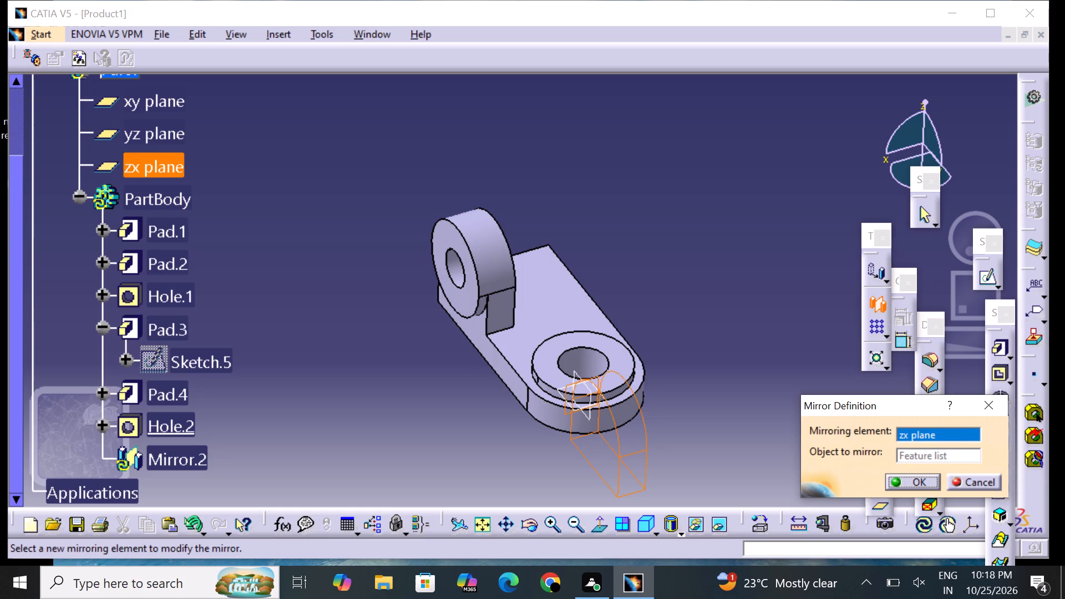
pyautogui.click(169, 138)
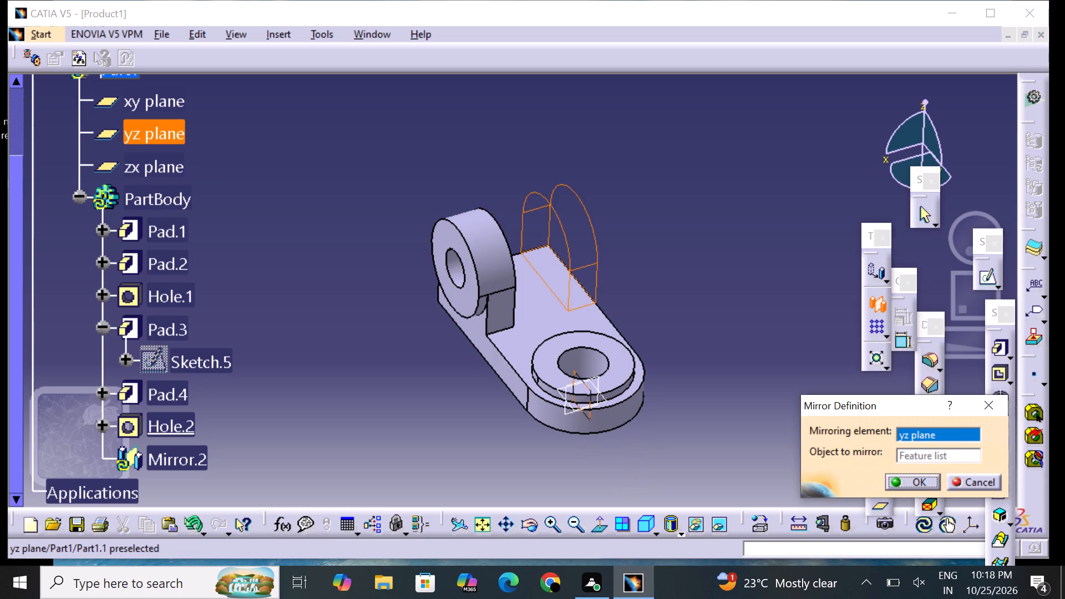
pyautogui.click(159, 103)
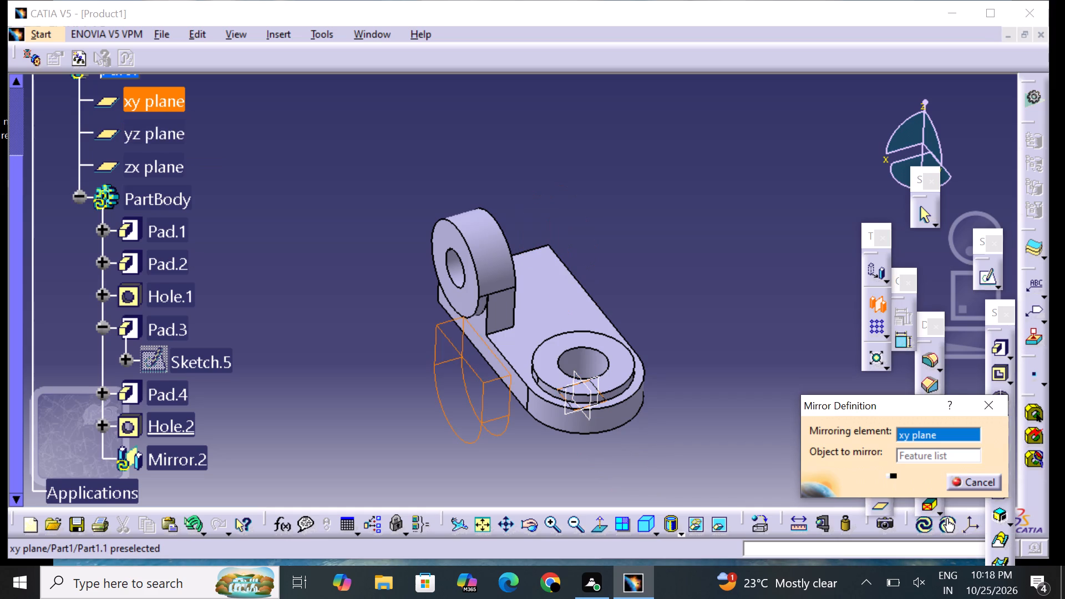
pyautogui.click(147, 139)
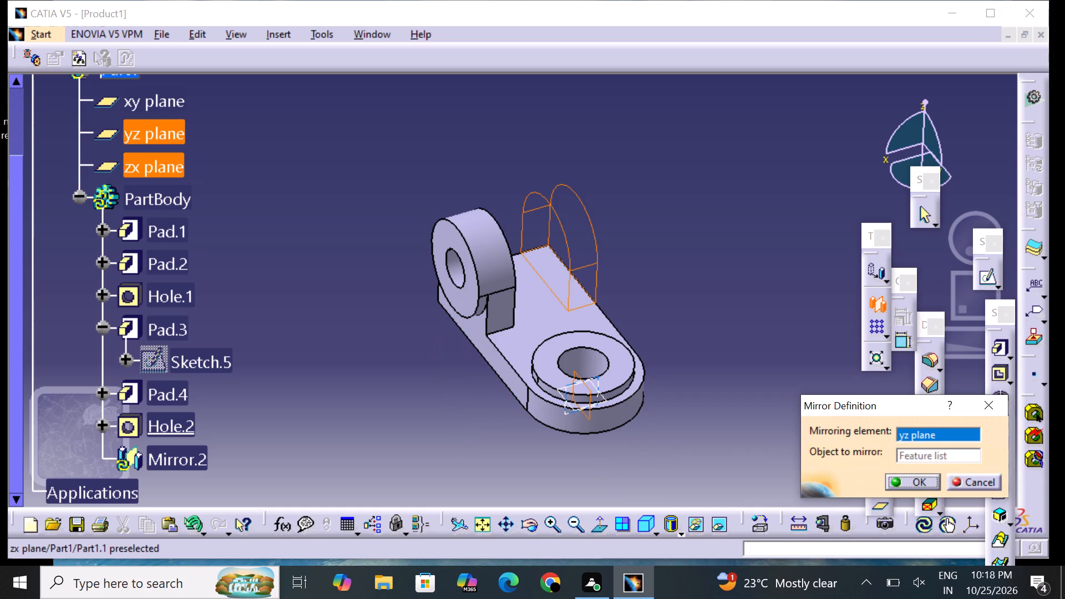
pyautogui.click(141, 166)
pyautogui.click(159, 105)
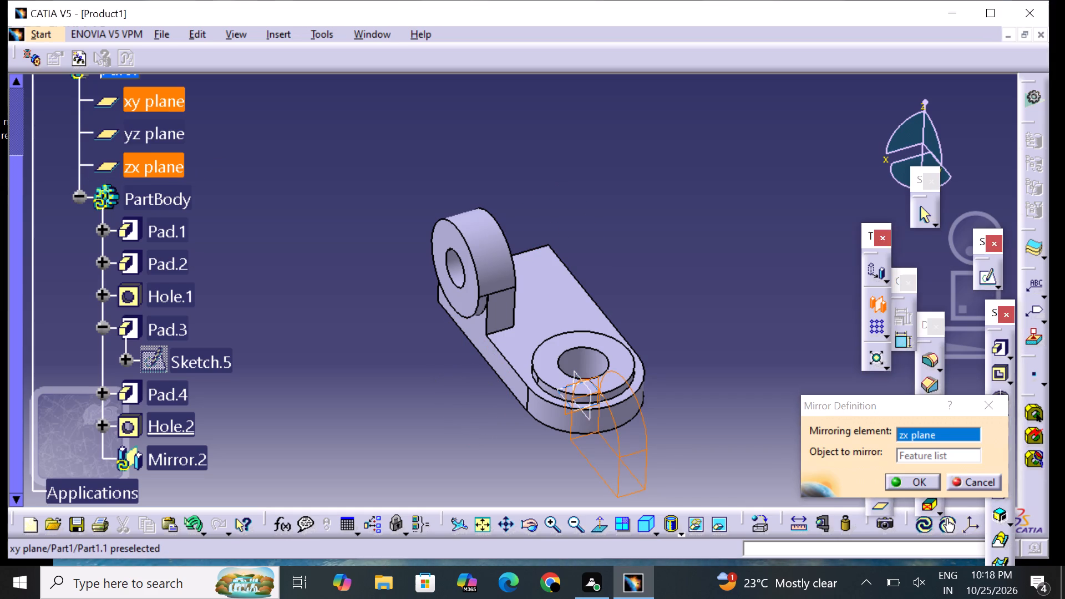
pyautogui.click(153, 132)
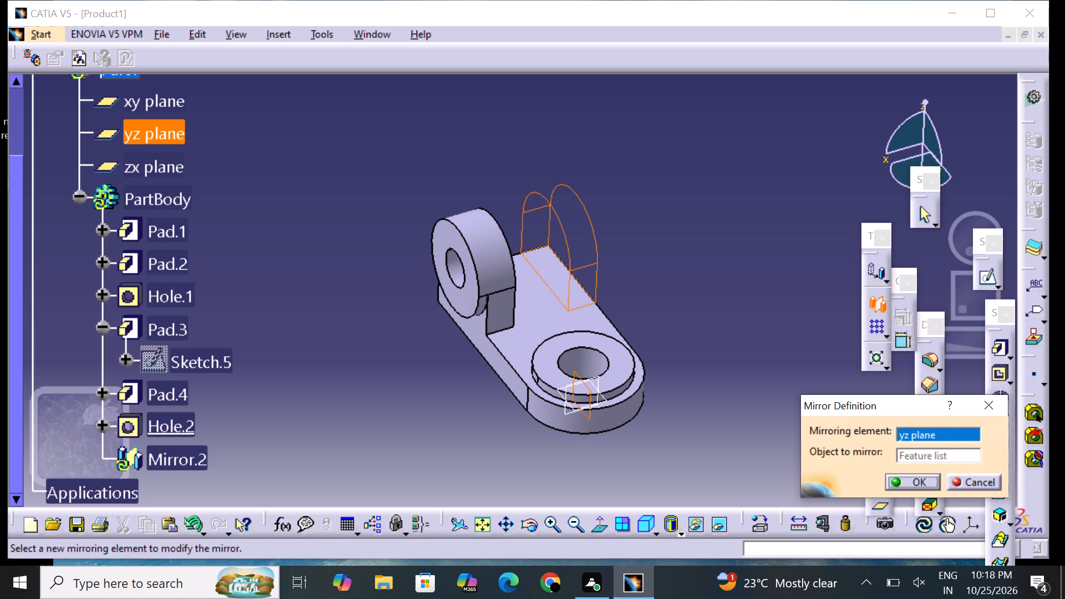
pyautogui.click(916, 483)
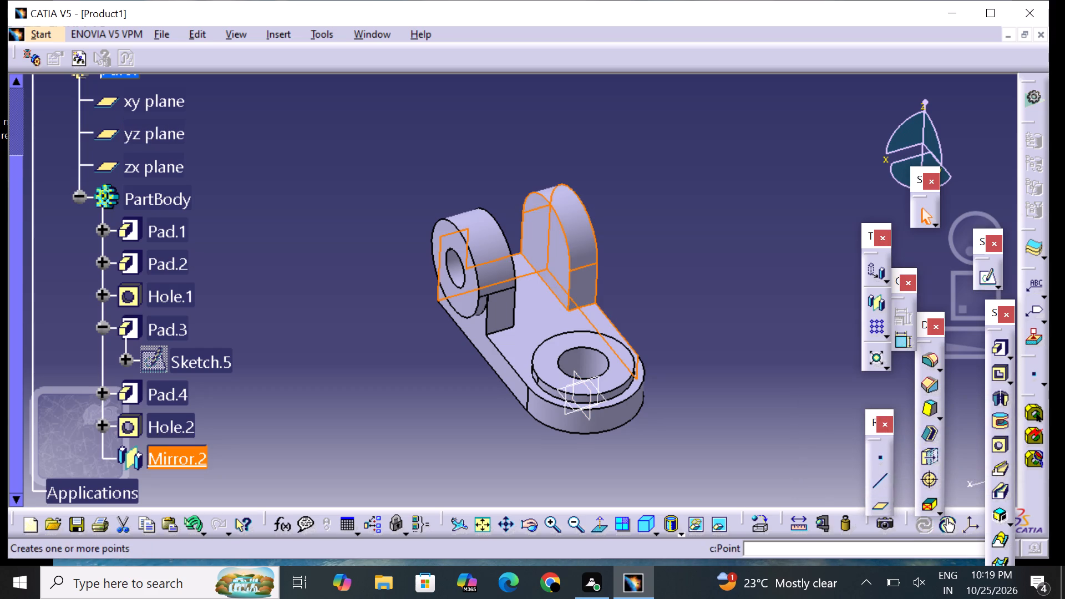
# Examine the bracket up close from several angles, focusing on the outer face of the mirrored upright.
pyautogui.click(737, 364)
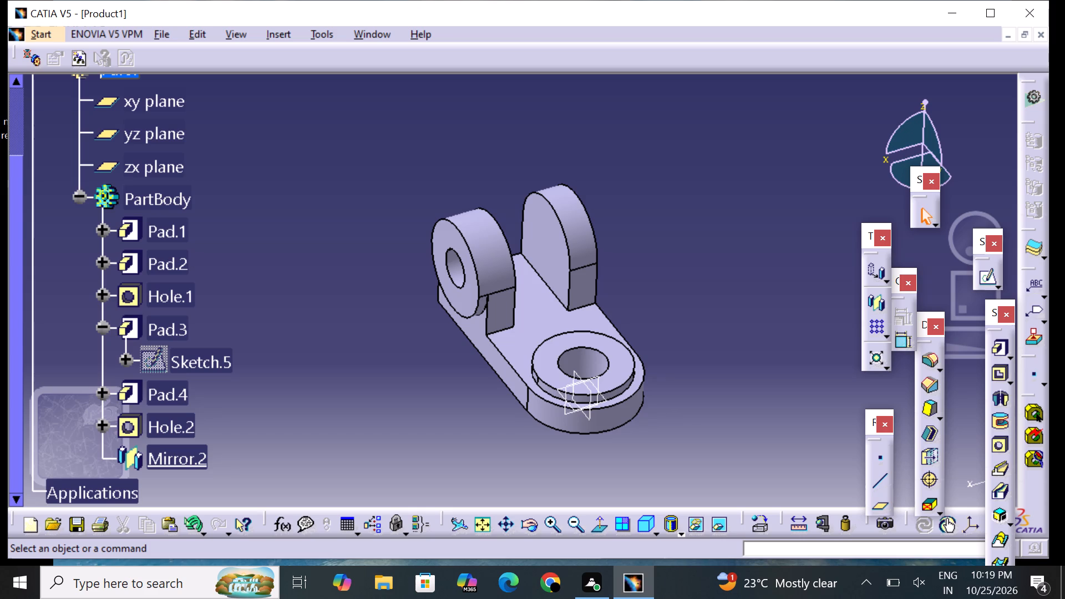
pyautogui.moveTo(698, 296); pyautogui.dragTo(616, 389, button='middle')
pyautogui.moveTo(698, 296); pyautogui.dragTo(616, 389, button='right')
pyautogui.scroll(-1, 698, 296)
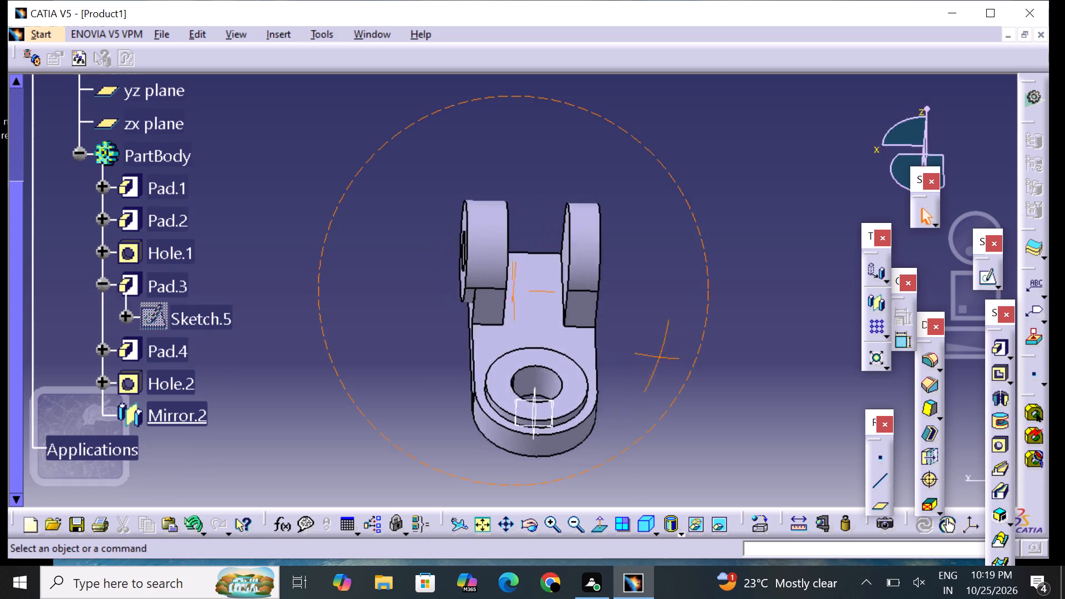
pyautogui.moveTo(616, 389); pyautogui.dragTo(509, 340, button='middle')
pyautogui.moveTo(616, 389); pyautogui.dragTo(509, 340, button='right')
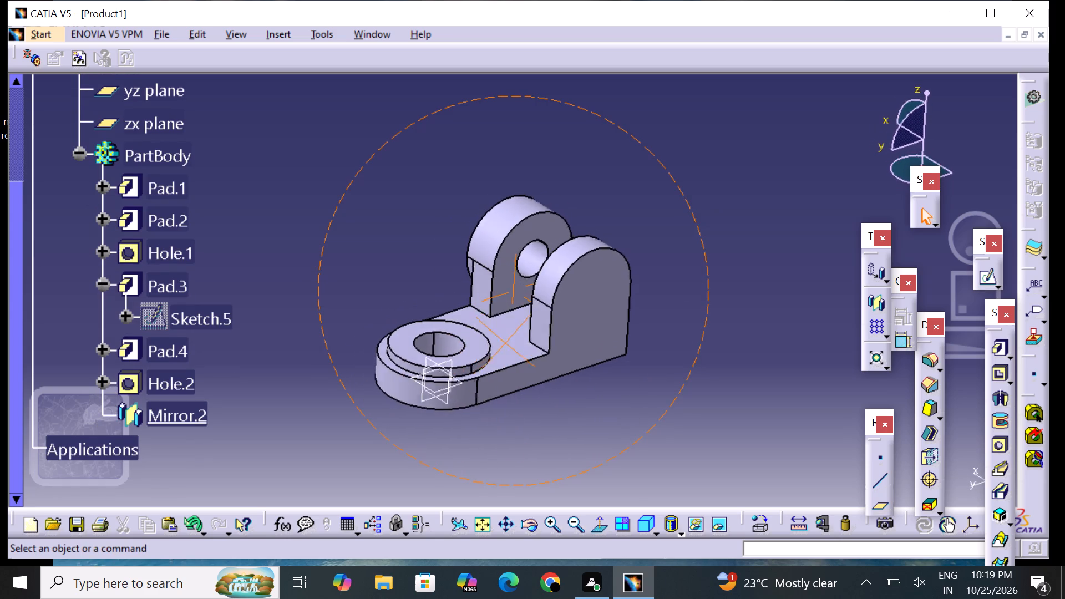
pyautogui.moveTo(509, 340); pyautogui.dragTo(519, 334, button='right')
pyautogui.moveTo(509, 340); pyautogui.dragTo(519, 334, button='middle')
pyautogui.click(549, 517)
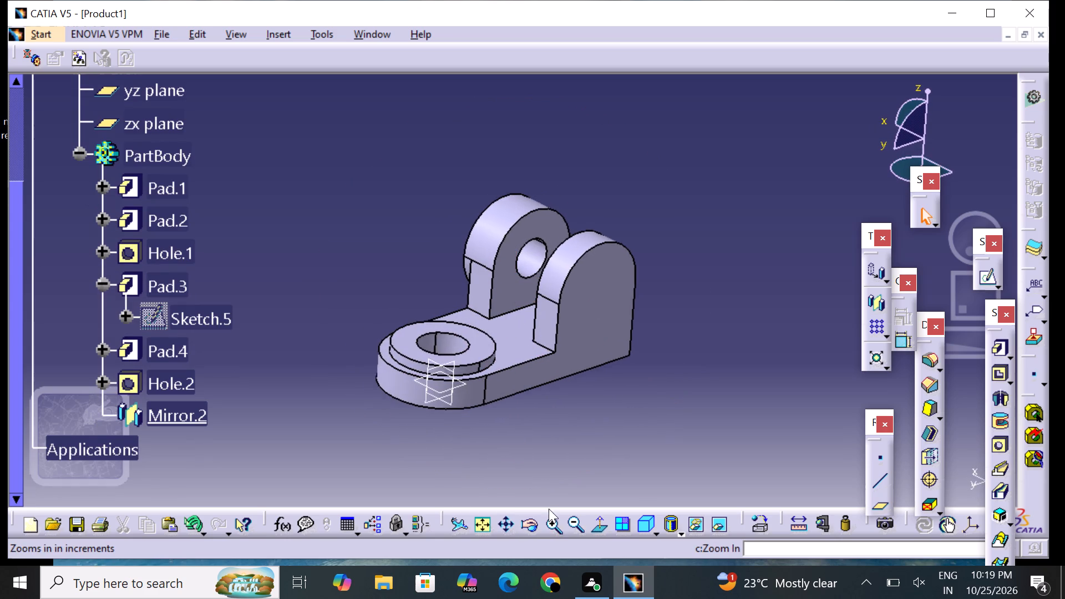
pyautogui.moveTo(581, 441); pyautogui.dragTo(589, 379, button='middle')
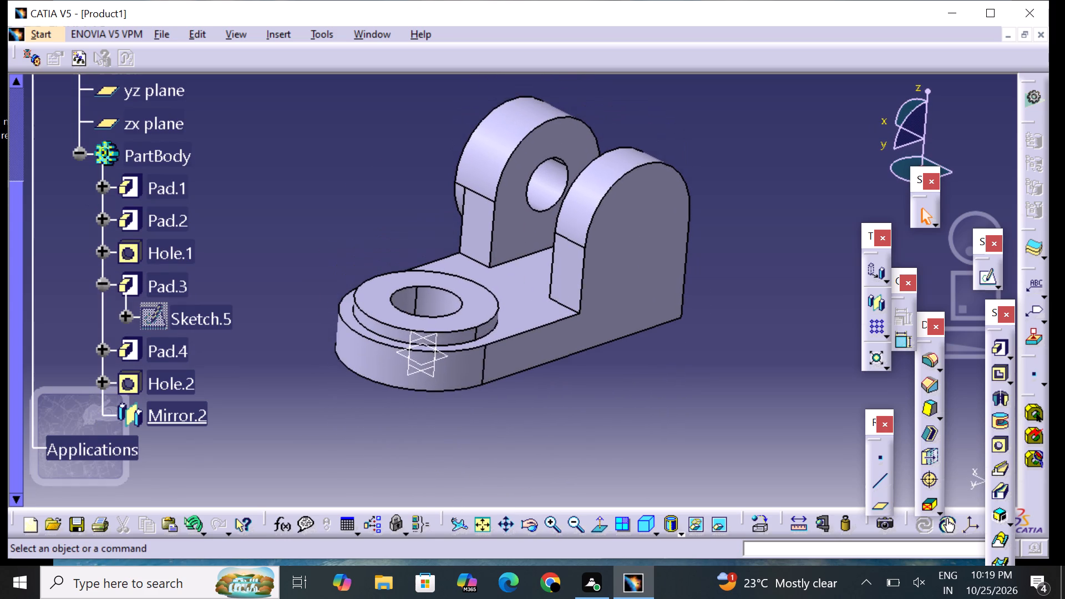
pyautogui.moveTo(732, 369); pyautogui.dragTo(671, 372, button='middle')
pyautogui.moveTo(733, 369); pyautogui.dragTo(671, 372, button='right')
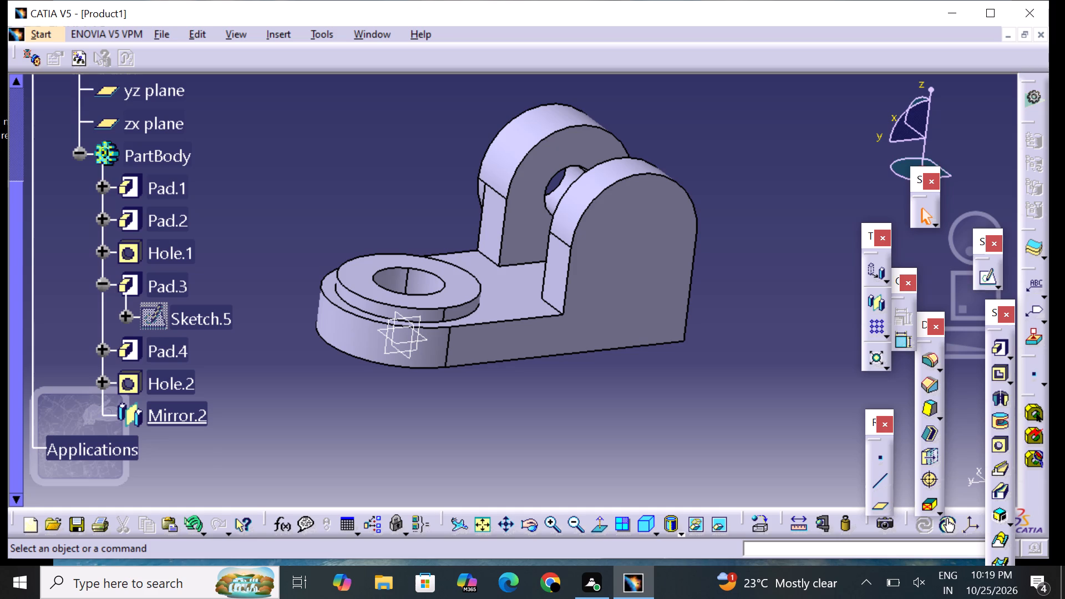
# Create a blind, flat-bottomed hole, 20 mm in diameter and 20 mm deep, in the mirrored upright's outer face, near the centre of its arch.
pyautogui.click(998, 445)
pyautogui.click(631, 256)
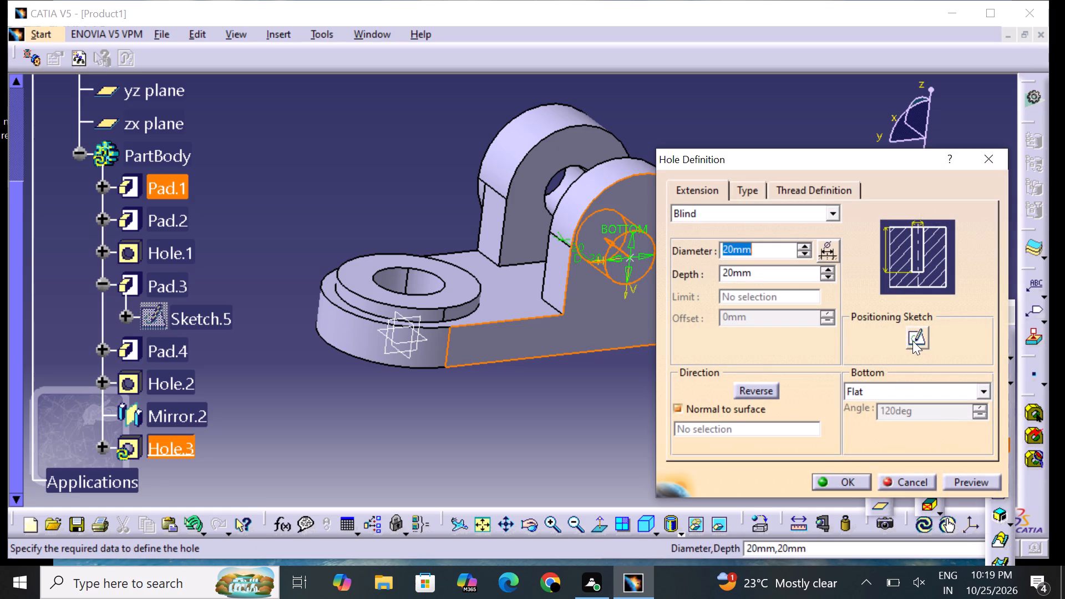
pyautogui.click(912, 340)
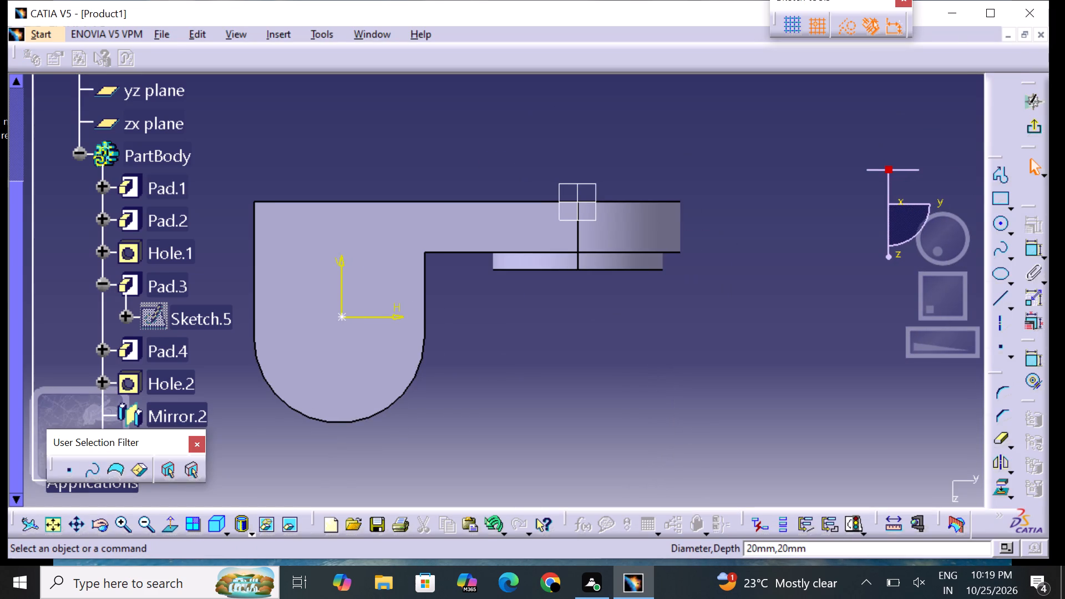
pyautogui.middleClick(660, 352)
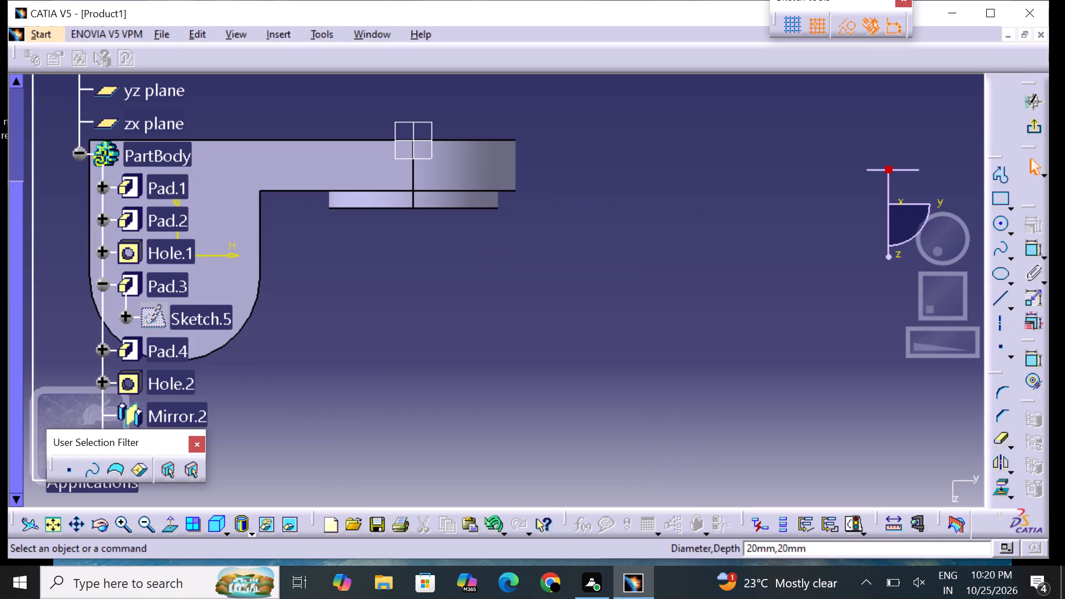
pyautogui.moveTo(468, 351); pyautogui.dragTo(676, 397, button='middle')
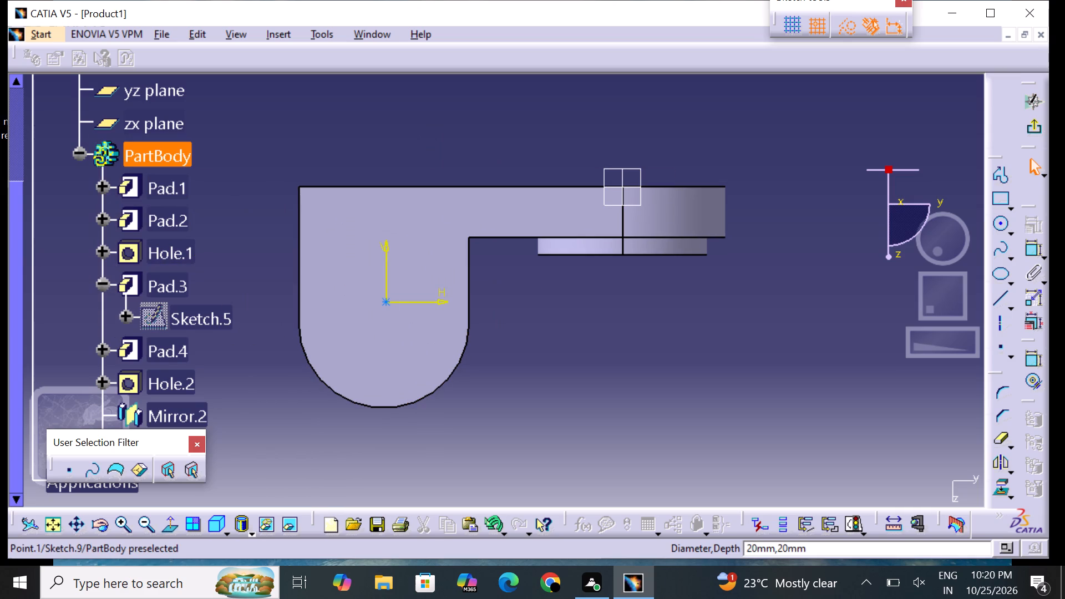
pyautogui.click(388, 303)
pyautogui.rightClick(387, 303)
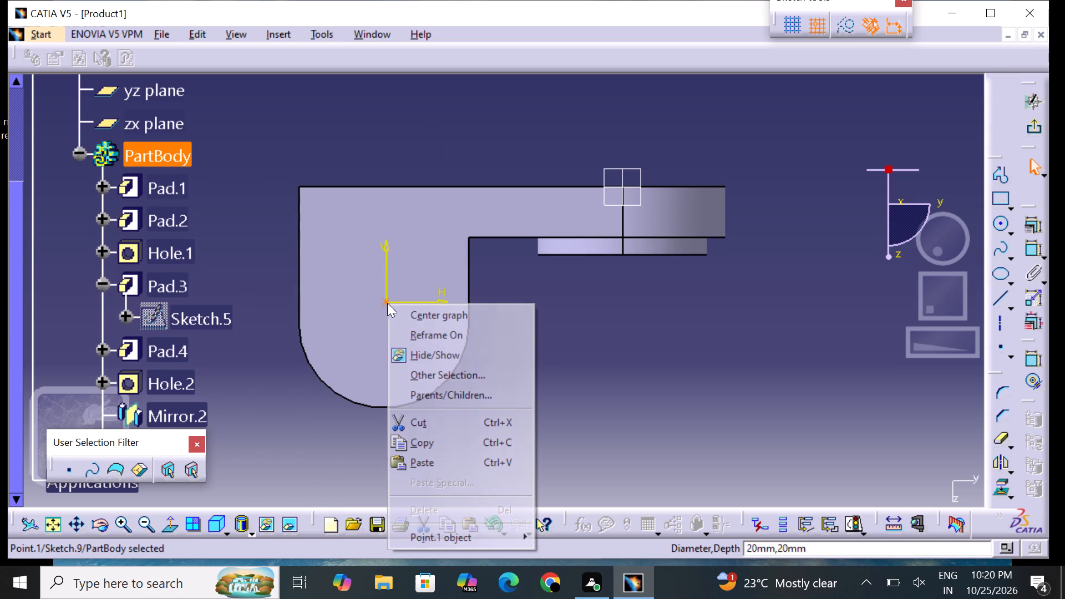
pyautogui.click(639, 354)
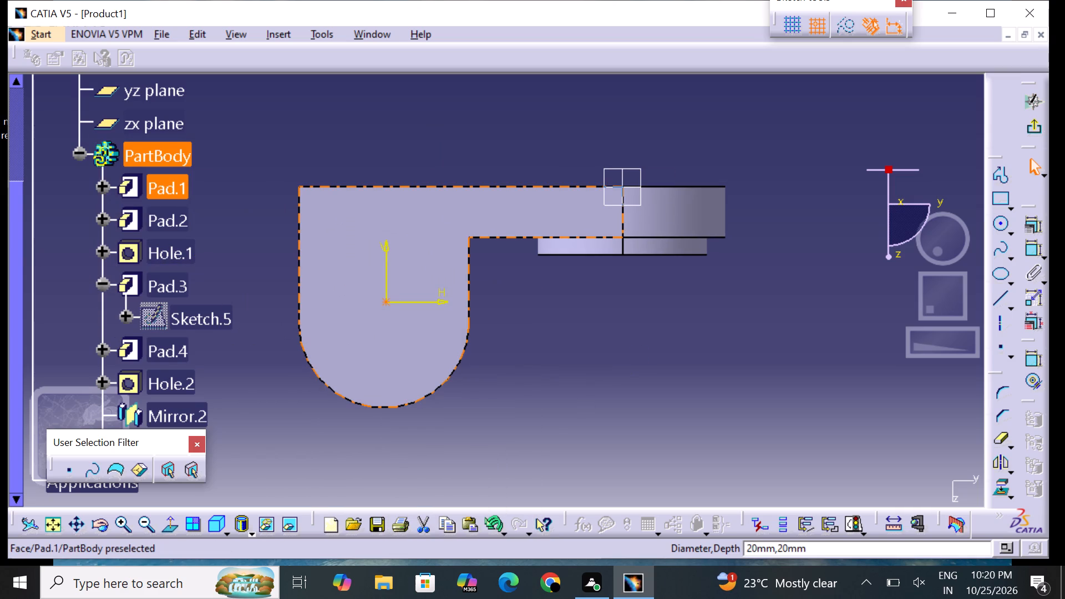
pyautogui.click(1037, 132)
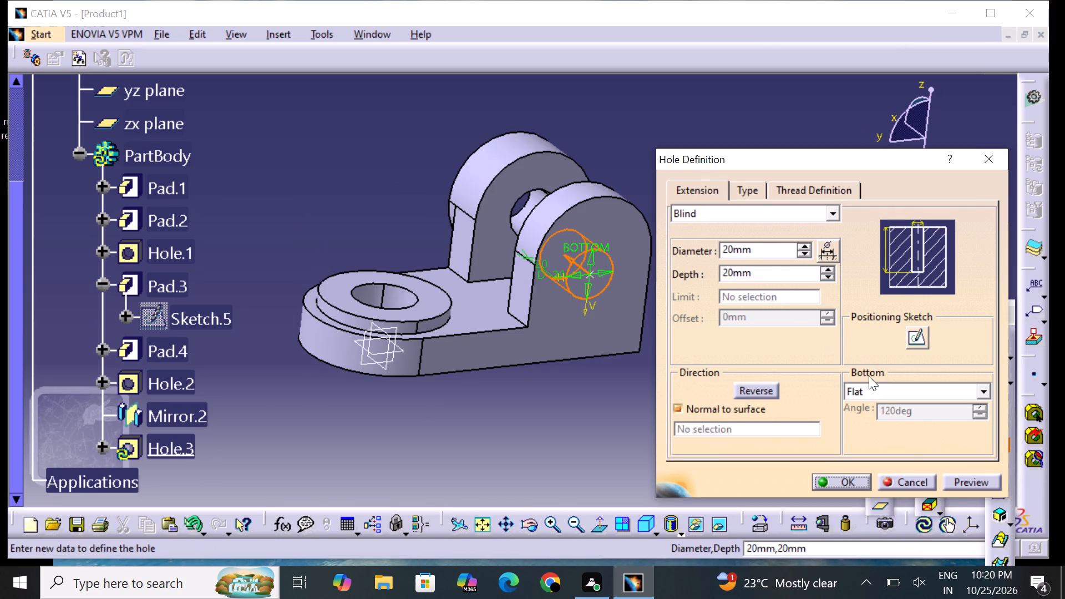
pyautogui.click(961, 484)
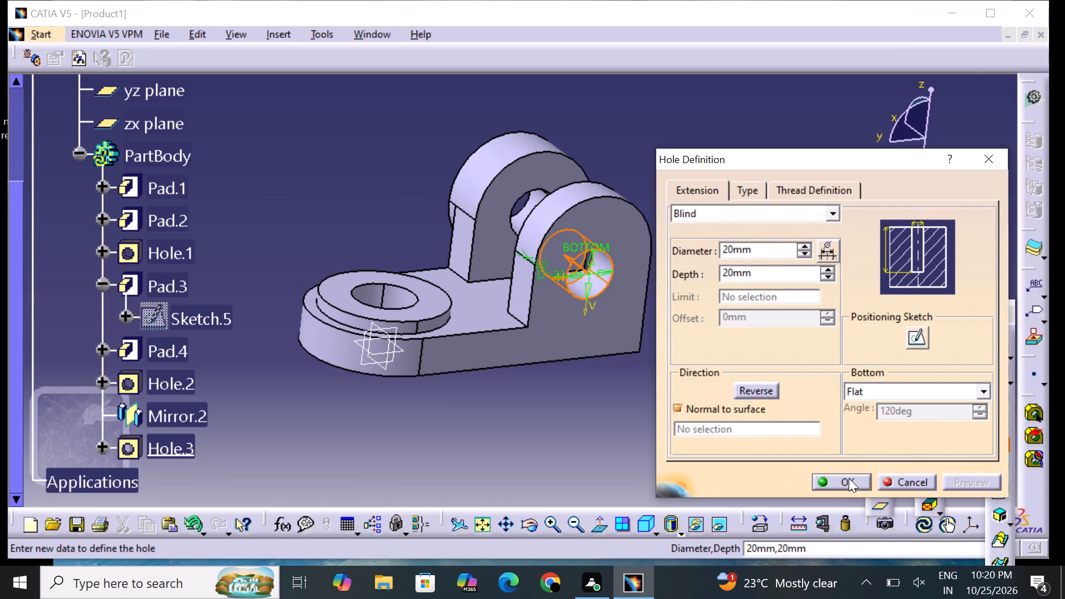
pyautogui.click(850, 479)
pyautogui.click(646, 405)
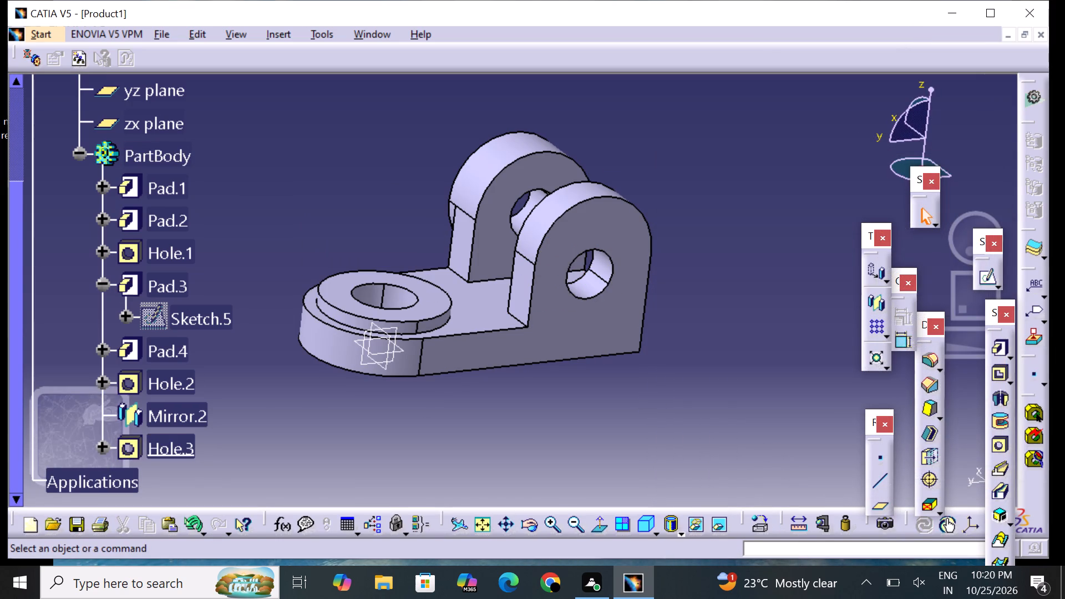
# Examine the new hole in the mirrored upright and compare the two uprights from several angles.
pyautogui.moveTo(674, 277); pyautogui.dragTo(364, 307, button='middle')
pyautogui.moveTo(676, 277); pyautogui.dragTo(364, 307, button='right')
pyautogui.moveTo(357, 312); pyautogui.dragTo(622, 303, button='middle')
pyautogui.moveTo(359, 312); pyautogui.dragTo(622, 303, button='right')
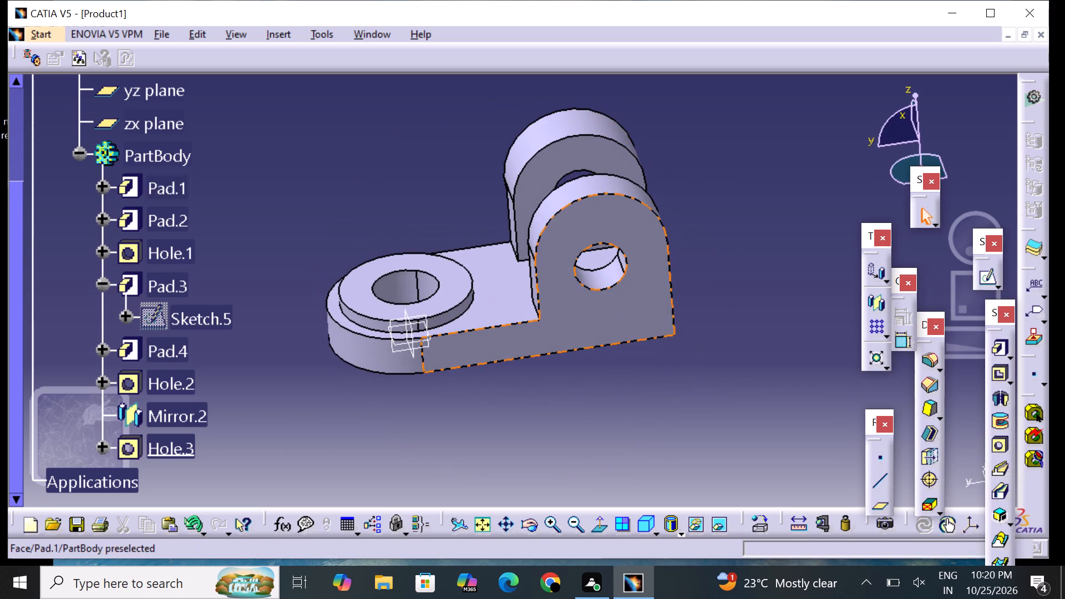
pyautogui.moveTo(291, 327); pyautogui.dragTo(470, 394, button='middle')
pyautogui.moveTo(291, 327); pyautogui.dragTo(470, 393, button='right')
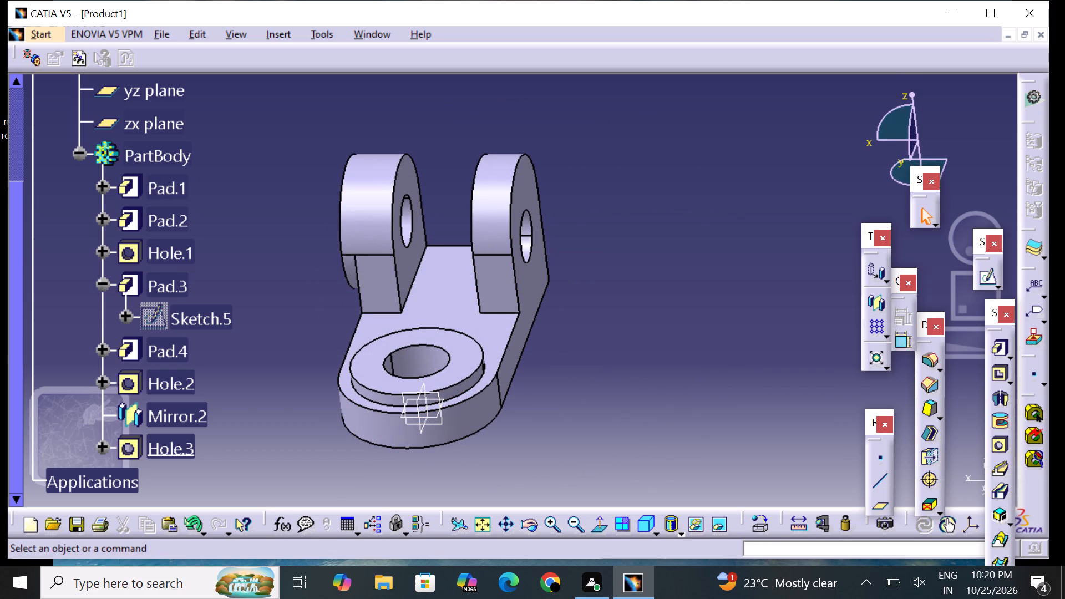
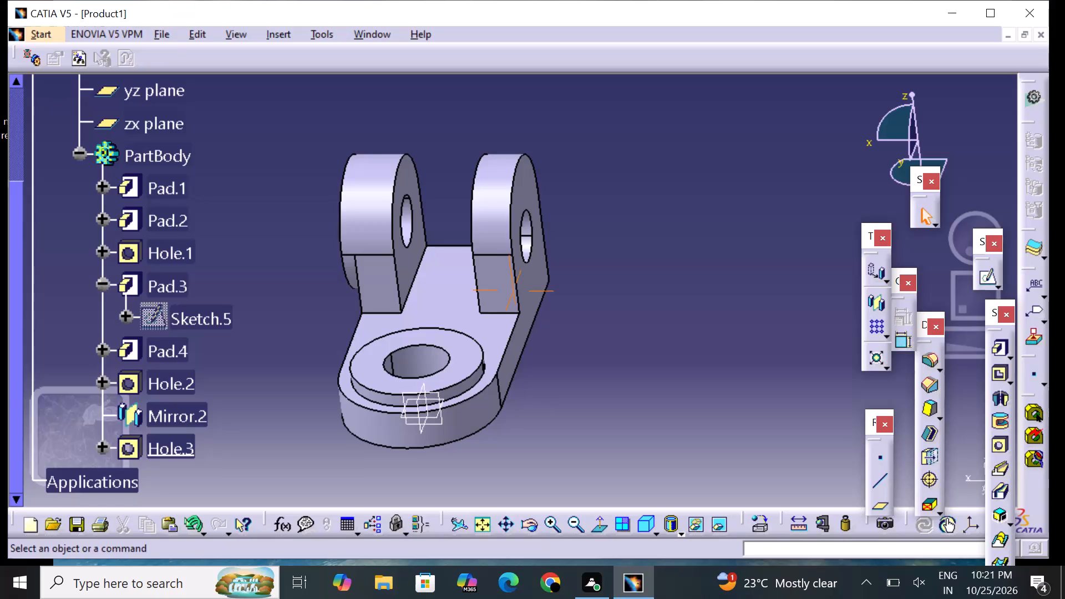
# Examine the two uprights, then review the definition of Pad.4 and the hole features with their sketches without changing them.
pyautogui.moveTo(651, 261); pyautogui.dragTo(445, 341, button='right')
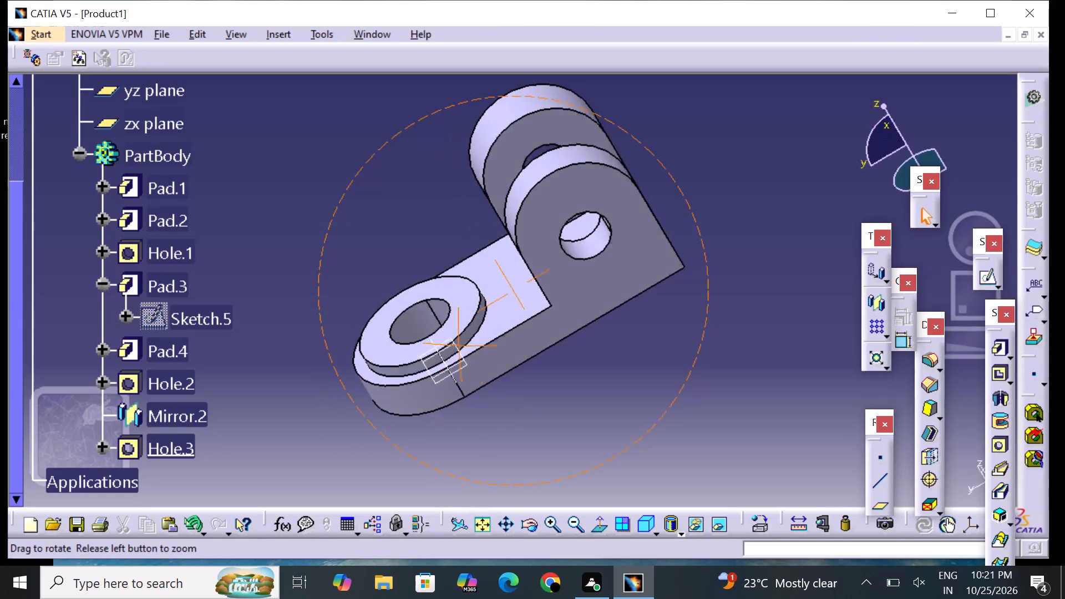
pyautogui.moveTo(445, 341); pyautogui.dragTo(490, 275, button='right')
pyautogui.click(168, 418)
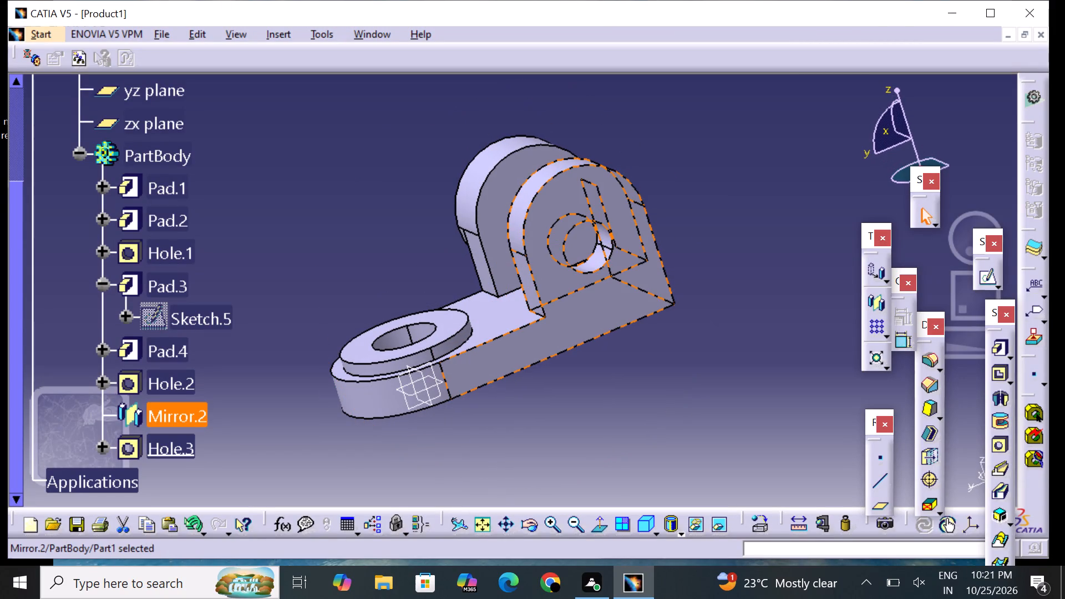
pyautogui.click(253, 415)
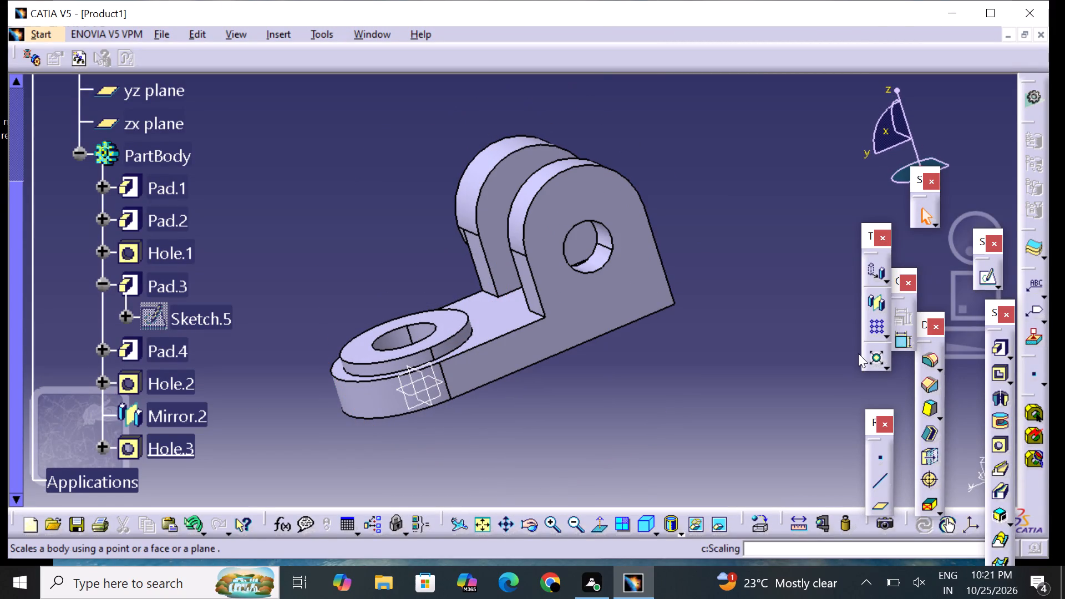
pyautogui.moveTo(820, 339); pyautogui.dragTo(795, 370, button='middle')
pyautogui.moveTo(820, 339); pyautogui.dragTo(790, 374, button='right')
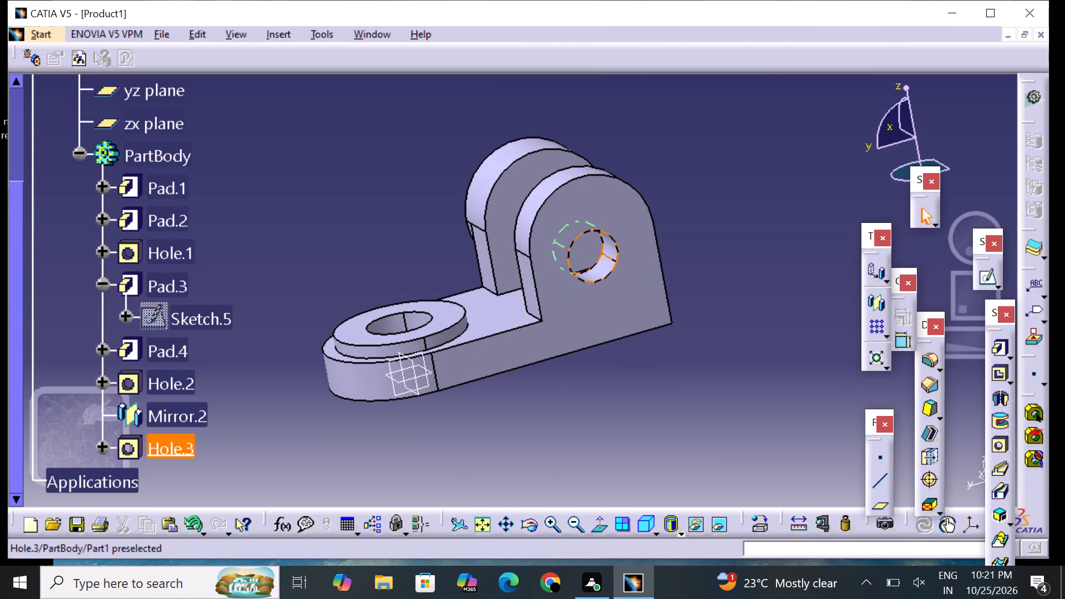
pyautogui.click(159, 357)
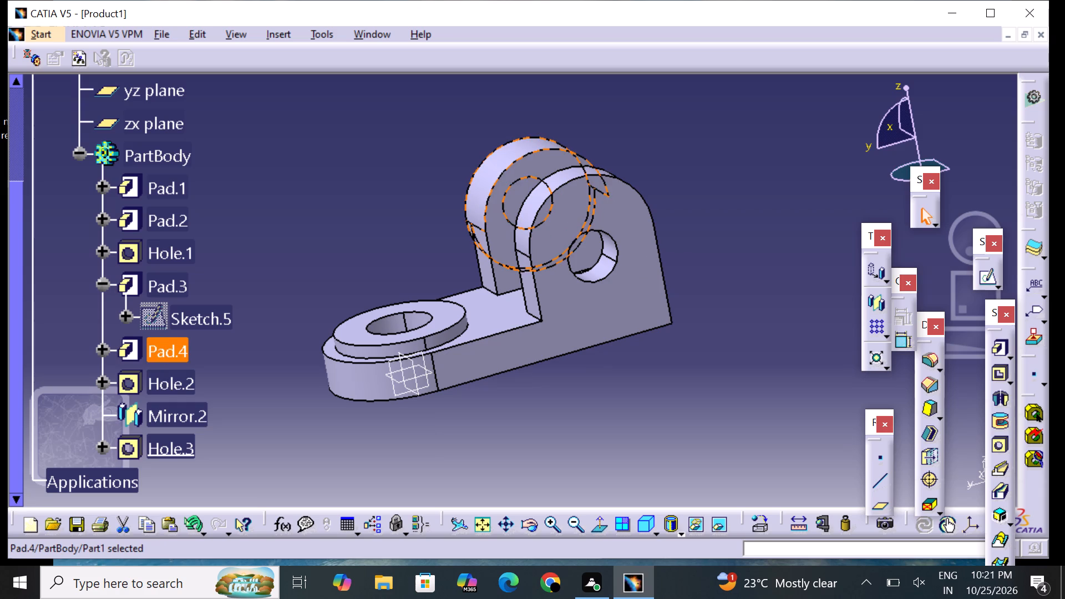
pyautogui.doubleClick(159, 357)
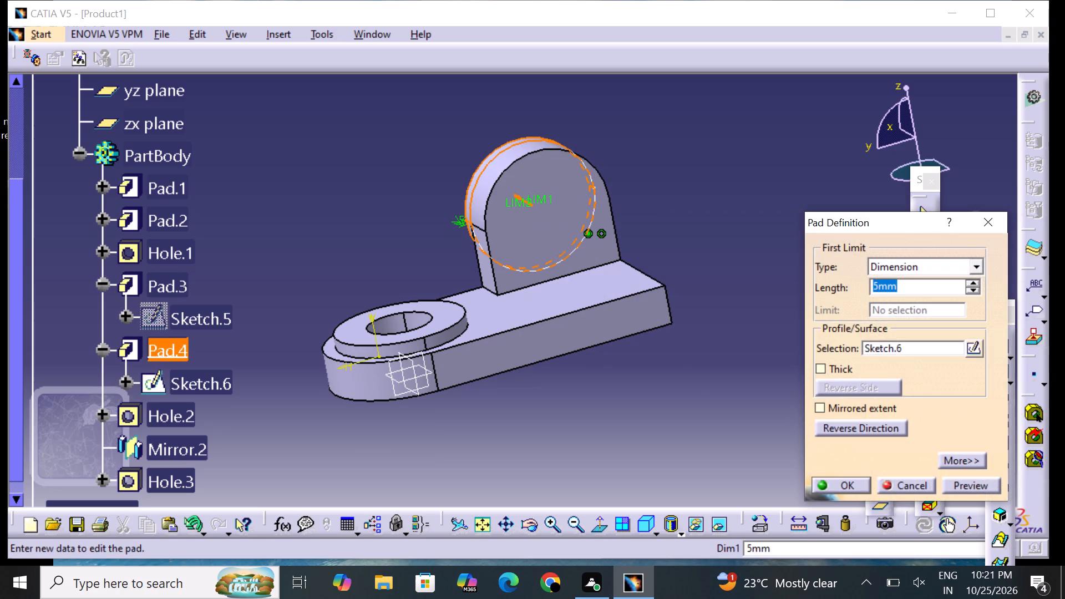
pyautogui.moveTo(323, 279); pyautogui.dragTo(586, 322, button='middle')
pyautogui.moveTo(323, 279); pyautogui.dragTo(586, 322, button='right')
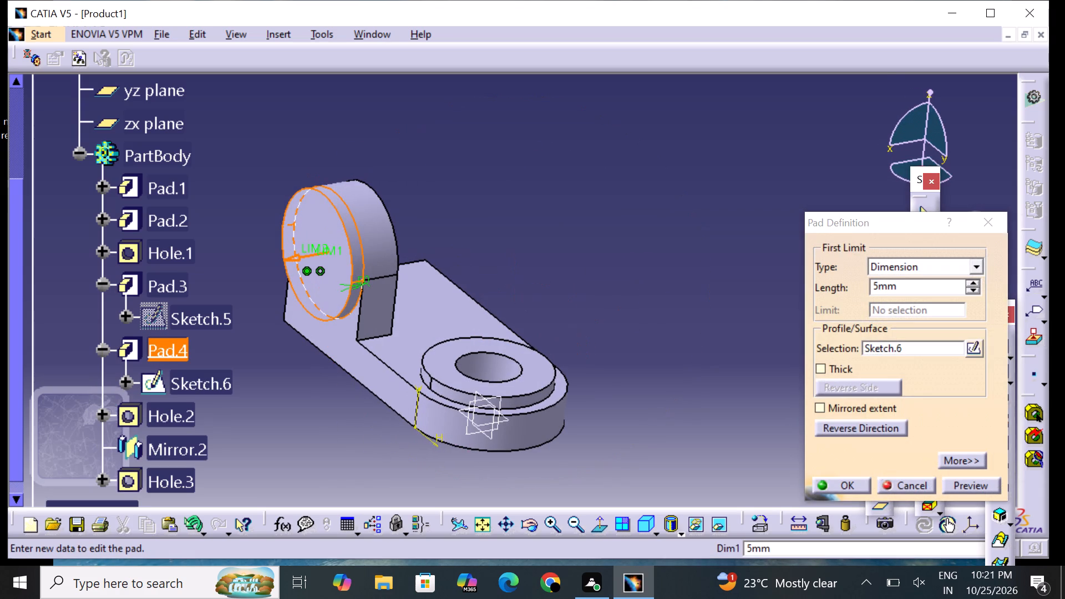
pyautogui.doubleClick(182, 423)
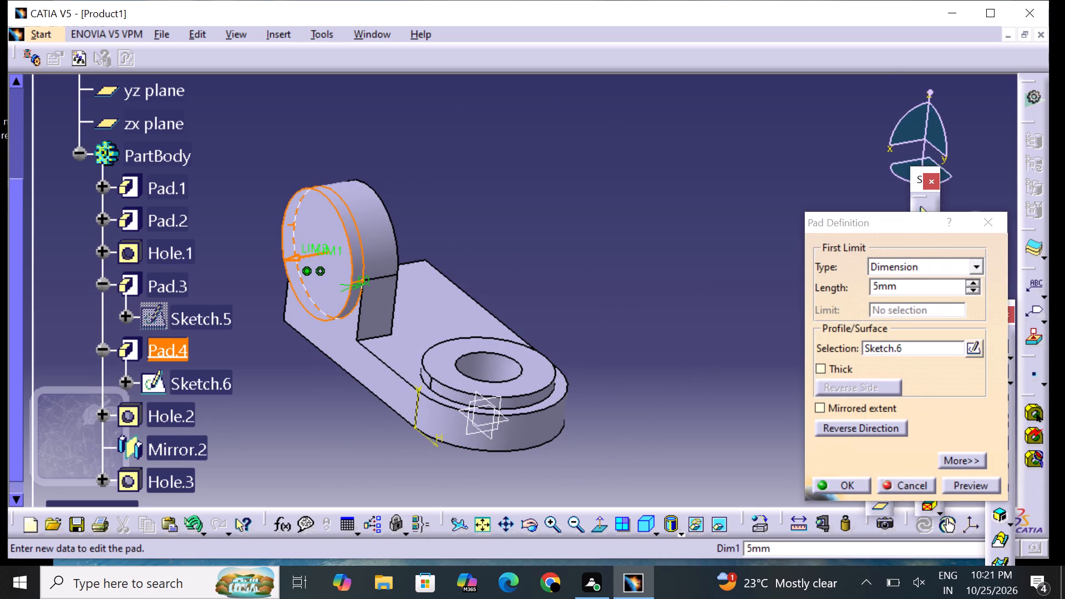
pyautogui.doubleClick(184, 415)
pyautogui.doubleClick(184, 415)
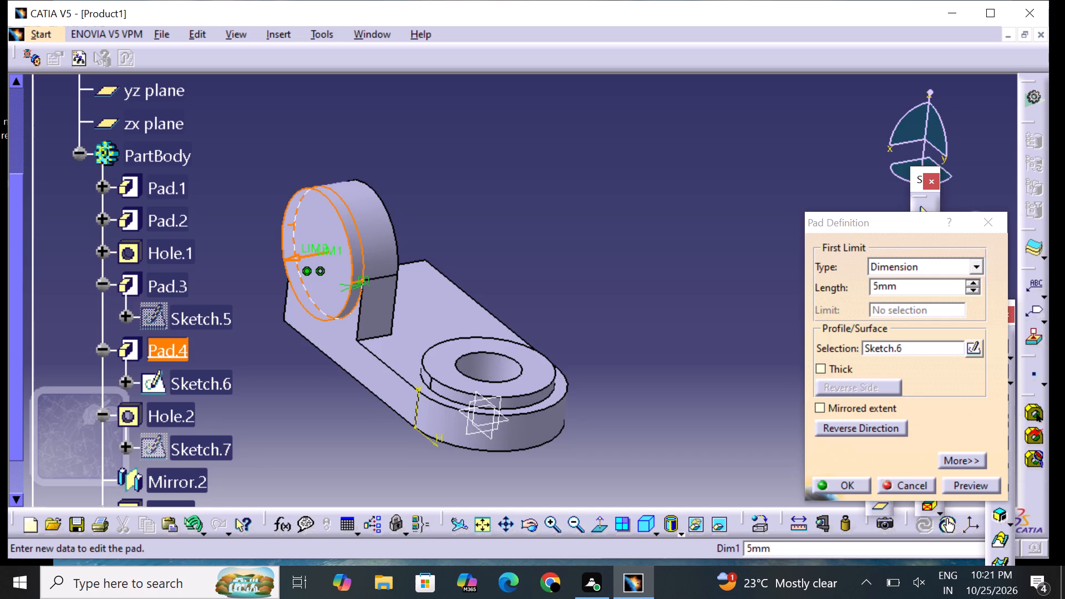
pyautogui.doubleClick(182, 442)
pyautogui.moveTo(694, 417); pyautogui.dragTo(671, 443, button='middle')
pyautogui.moveTo(694, 417); pyautogui.dragTo(638, 450, button='right')
pyautogui.scroll(-1, 328, 461)
pyautogui.doubleClick(182, 465)
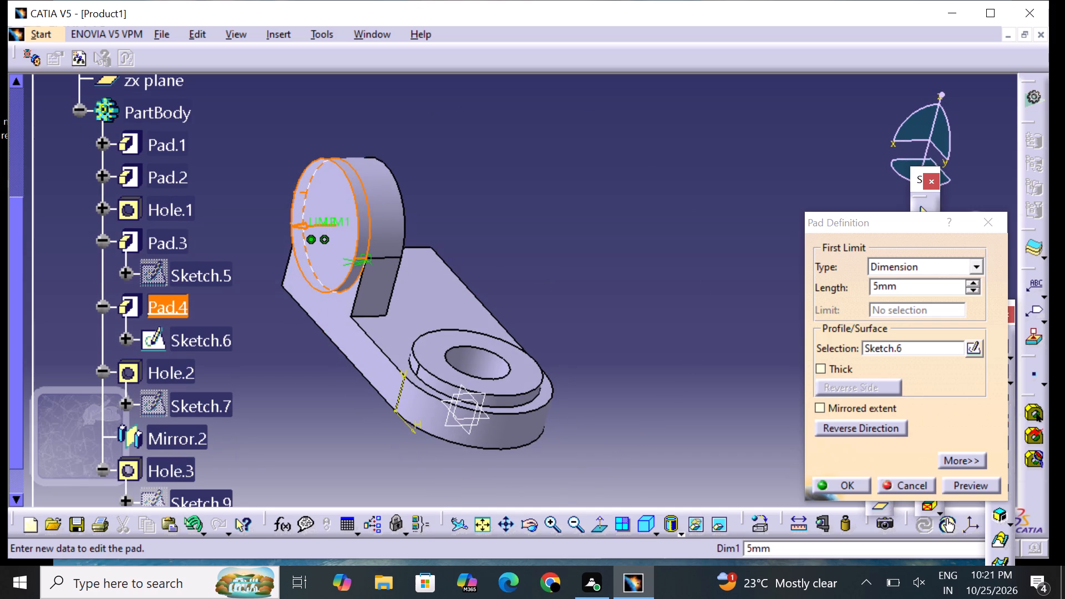
pyautogui.scroll(-4, 244, 453)
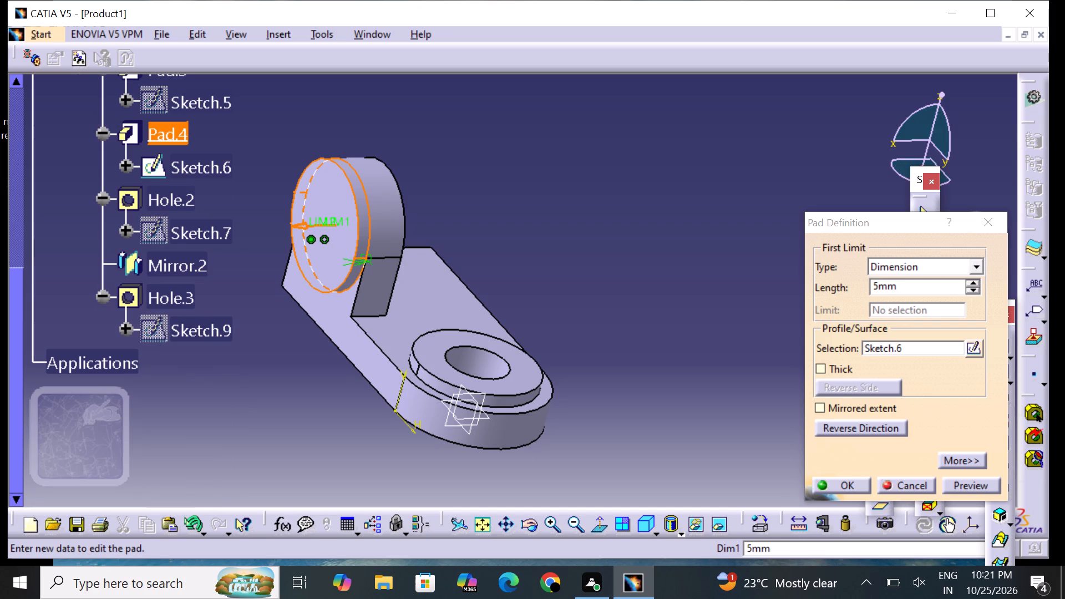
pyautogui.doubleClick(216, 335)
pyautogui.doubleClick(204, 335)
pyautogui.click(998, 233)
pyautogui.hotkey('ctrl', 'z')
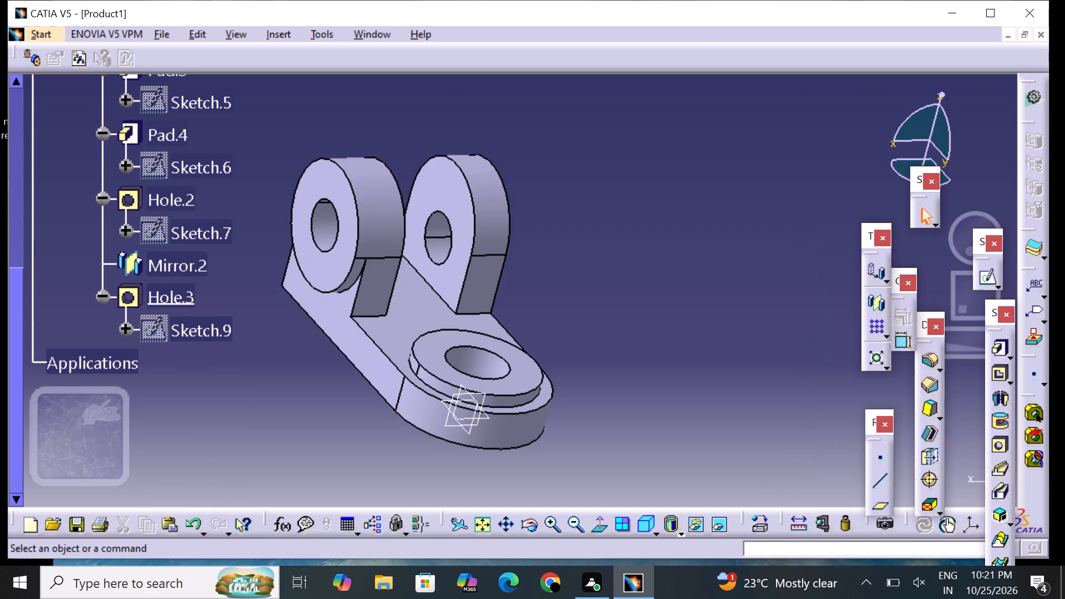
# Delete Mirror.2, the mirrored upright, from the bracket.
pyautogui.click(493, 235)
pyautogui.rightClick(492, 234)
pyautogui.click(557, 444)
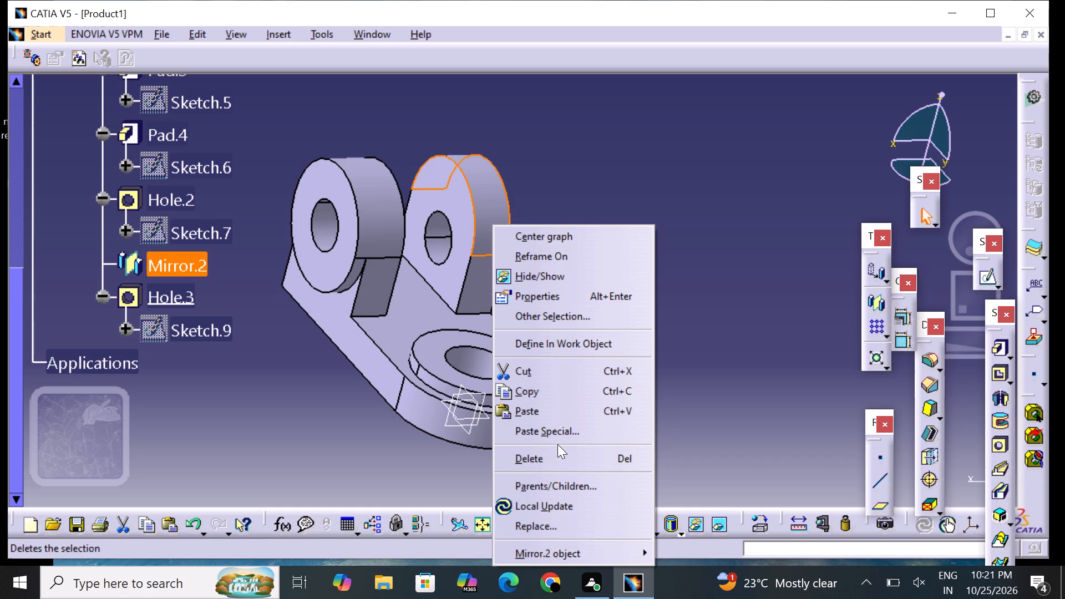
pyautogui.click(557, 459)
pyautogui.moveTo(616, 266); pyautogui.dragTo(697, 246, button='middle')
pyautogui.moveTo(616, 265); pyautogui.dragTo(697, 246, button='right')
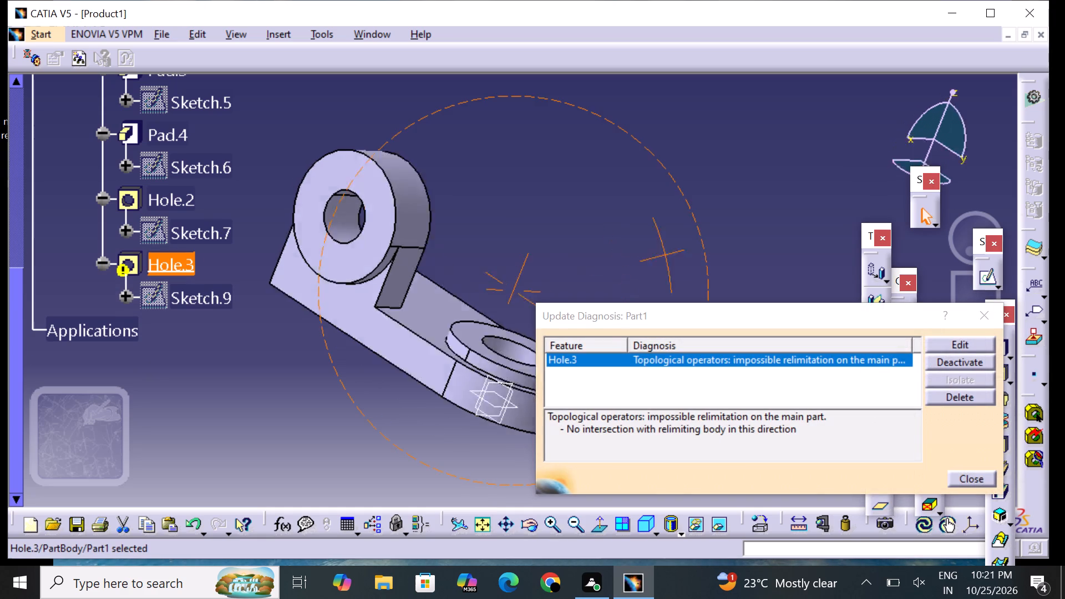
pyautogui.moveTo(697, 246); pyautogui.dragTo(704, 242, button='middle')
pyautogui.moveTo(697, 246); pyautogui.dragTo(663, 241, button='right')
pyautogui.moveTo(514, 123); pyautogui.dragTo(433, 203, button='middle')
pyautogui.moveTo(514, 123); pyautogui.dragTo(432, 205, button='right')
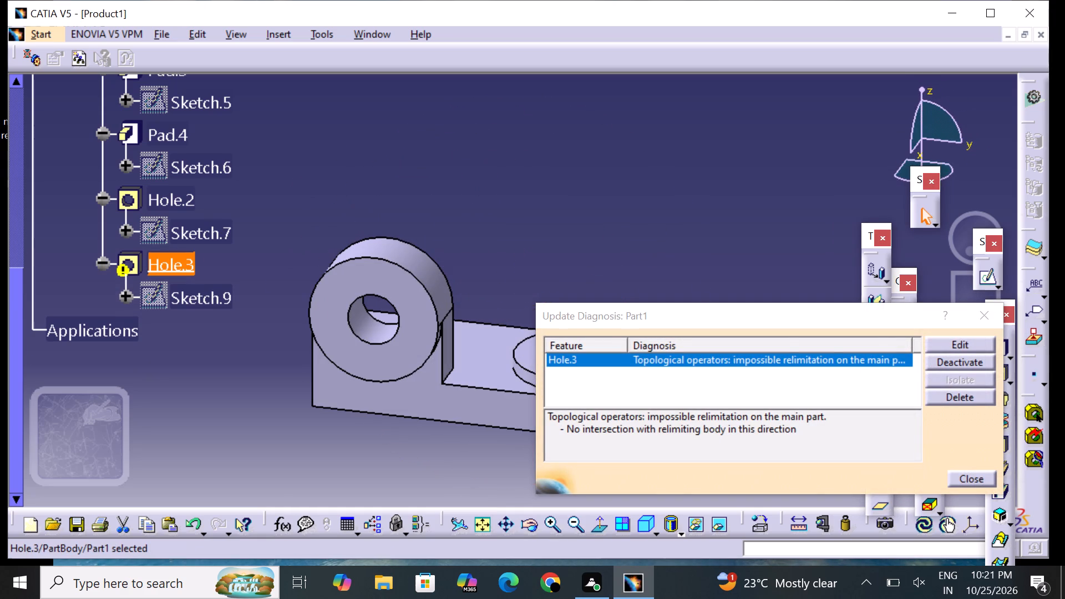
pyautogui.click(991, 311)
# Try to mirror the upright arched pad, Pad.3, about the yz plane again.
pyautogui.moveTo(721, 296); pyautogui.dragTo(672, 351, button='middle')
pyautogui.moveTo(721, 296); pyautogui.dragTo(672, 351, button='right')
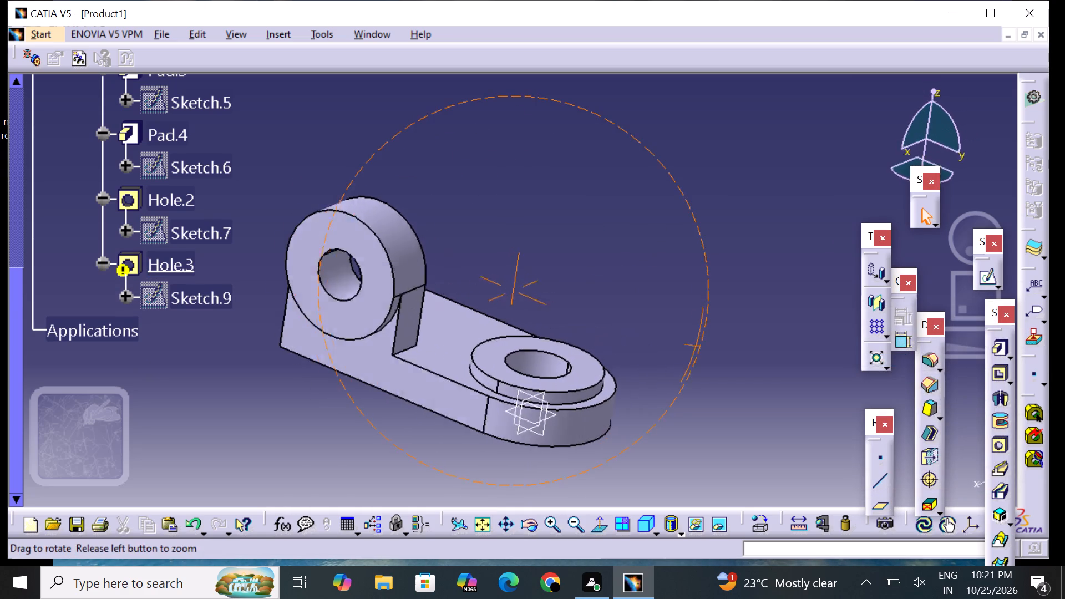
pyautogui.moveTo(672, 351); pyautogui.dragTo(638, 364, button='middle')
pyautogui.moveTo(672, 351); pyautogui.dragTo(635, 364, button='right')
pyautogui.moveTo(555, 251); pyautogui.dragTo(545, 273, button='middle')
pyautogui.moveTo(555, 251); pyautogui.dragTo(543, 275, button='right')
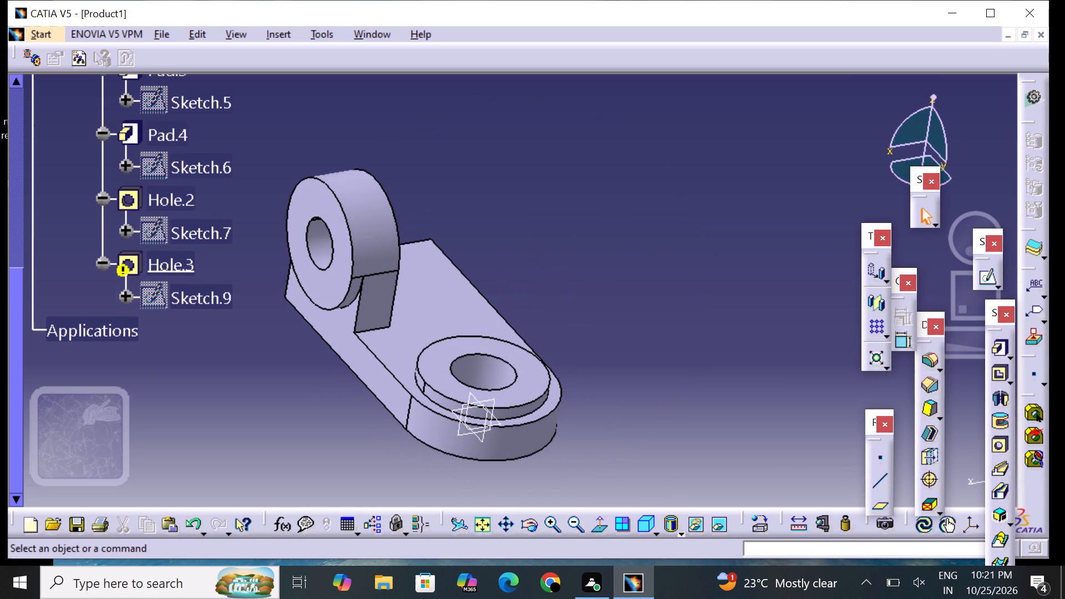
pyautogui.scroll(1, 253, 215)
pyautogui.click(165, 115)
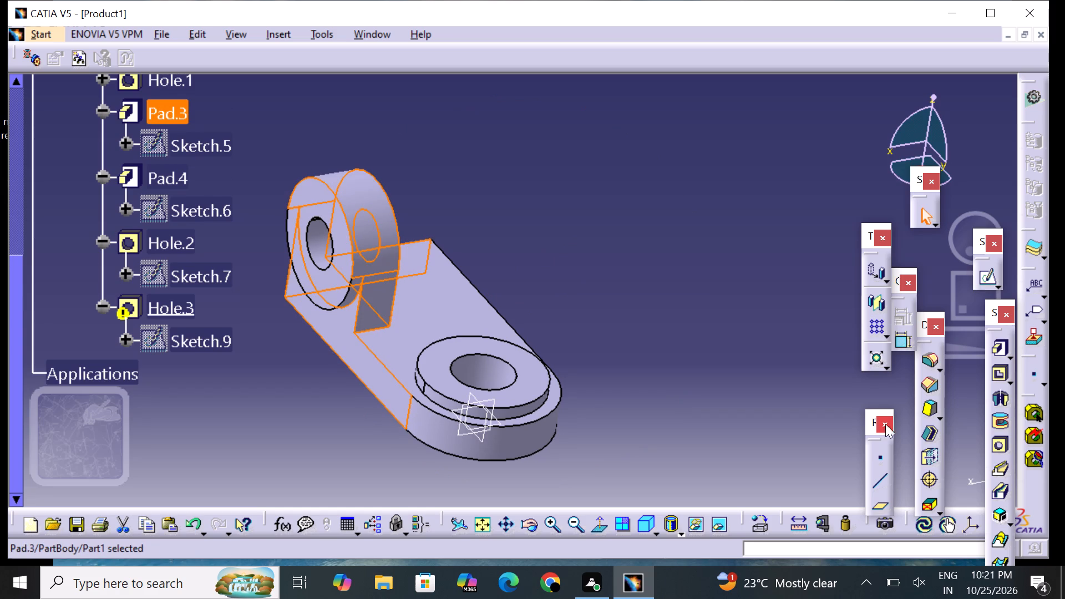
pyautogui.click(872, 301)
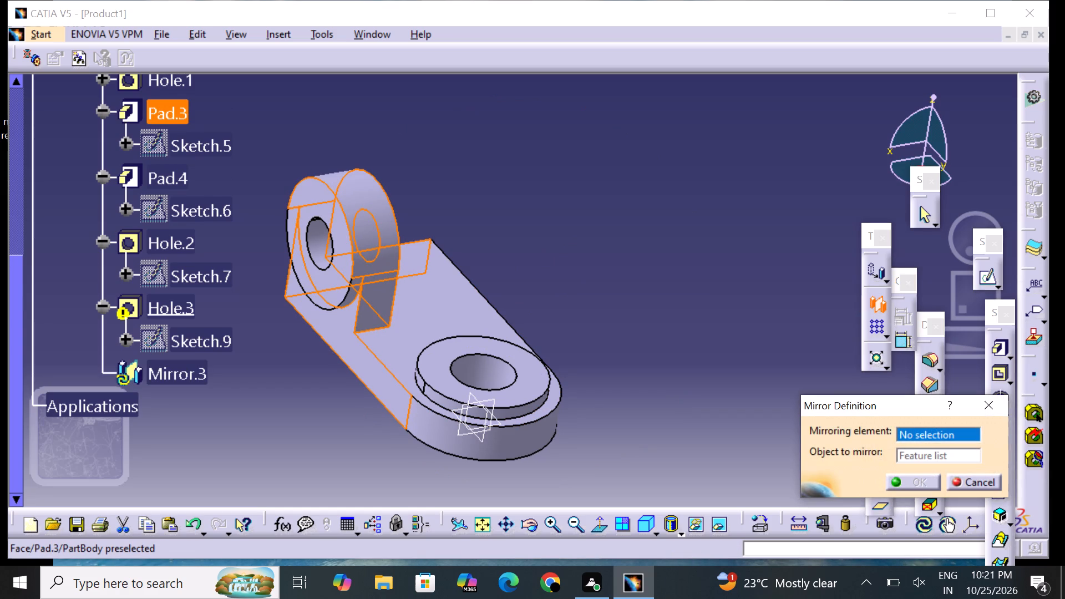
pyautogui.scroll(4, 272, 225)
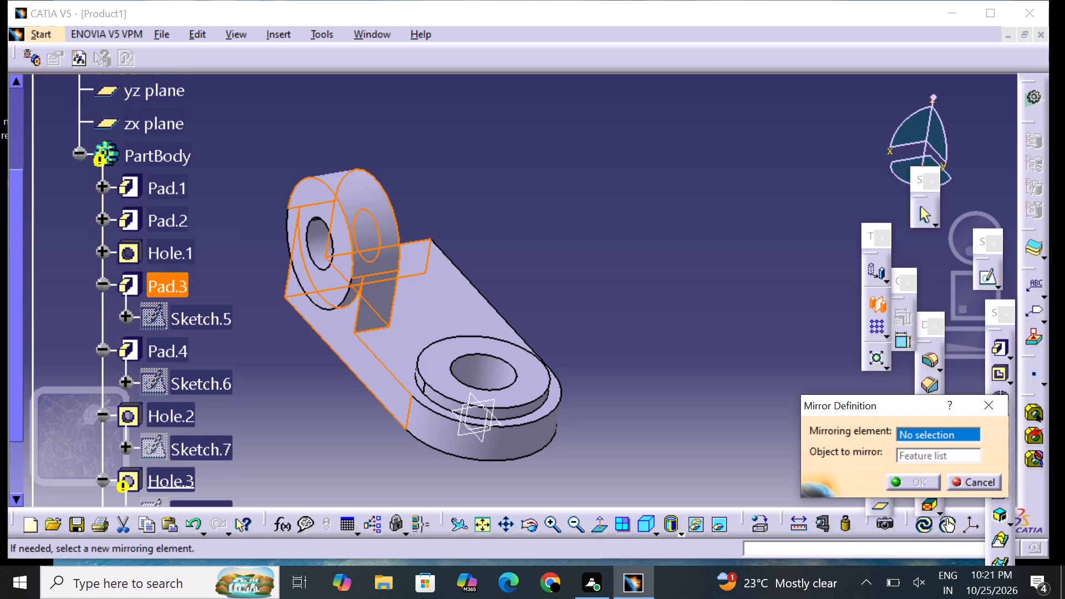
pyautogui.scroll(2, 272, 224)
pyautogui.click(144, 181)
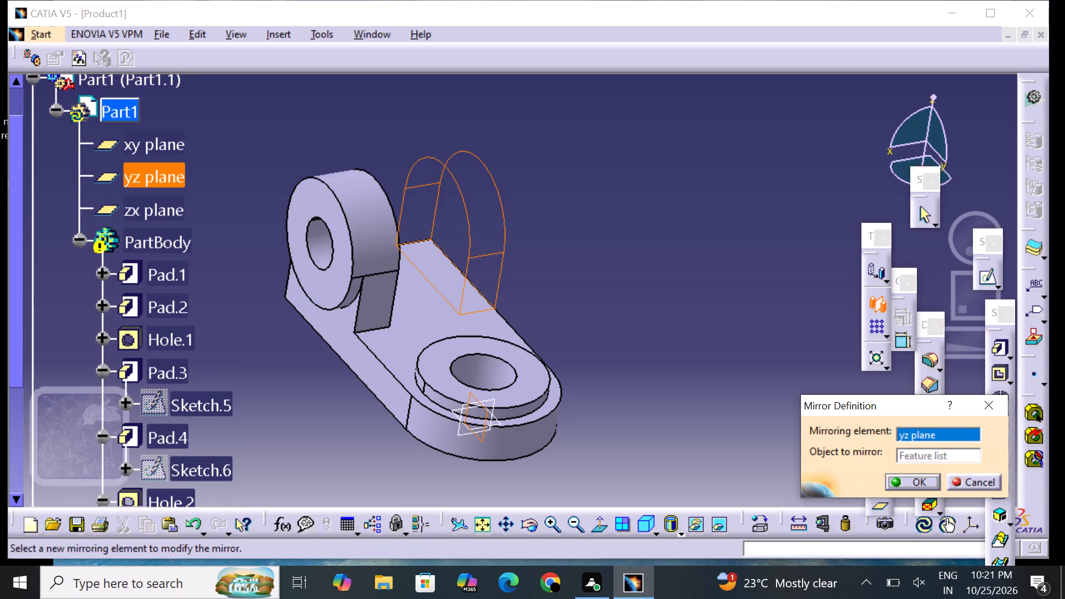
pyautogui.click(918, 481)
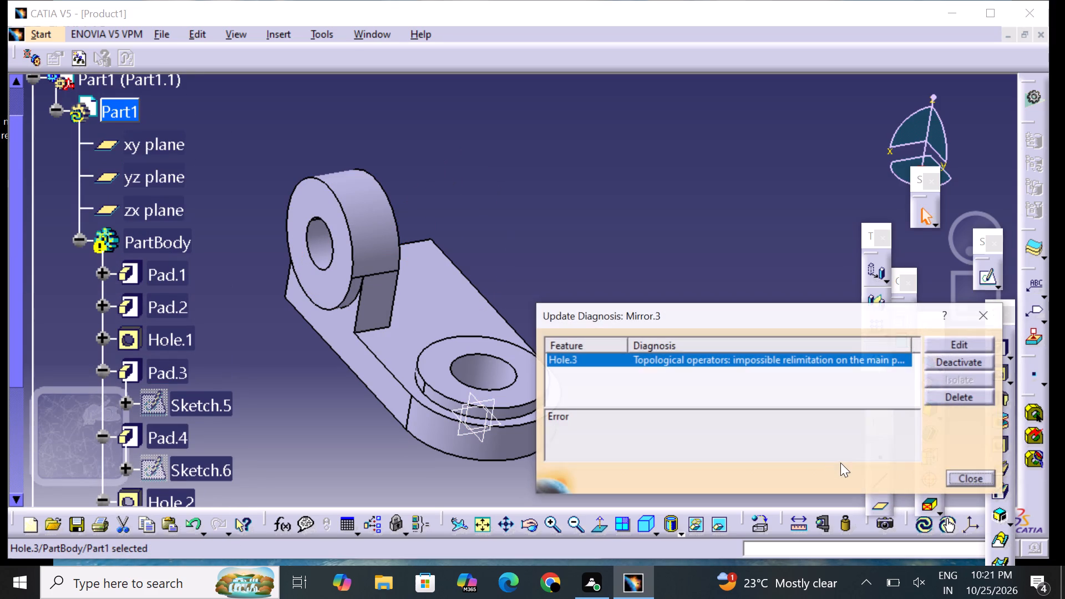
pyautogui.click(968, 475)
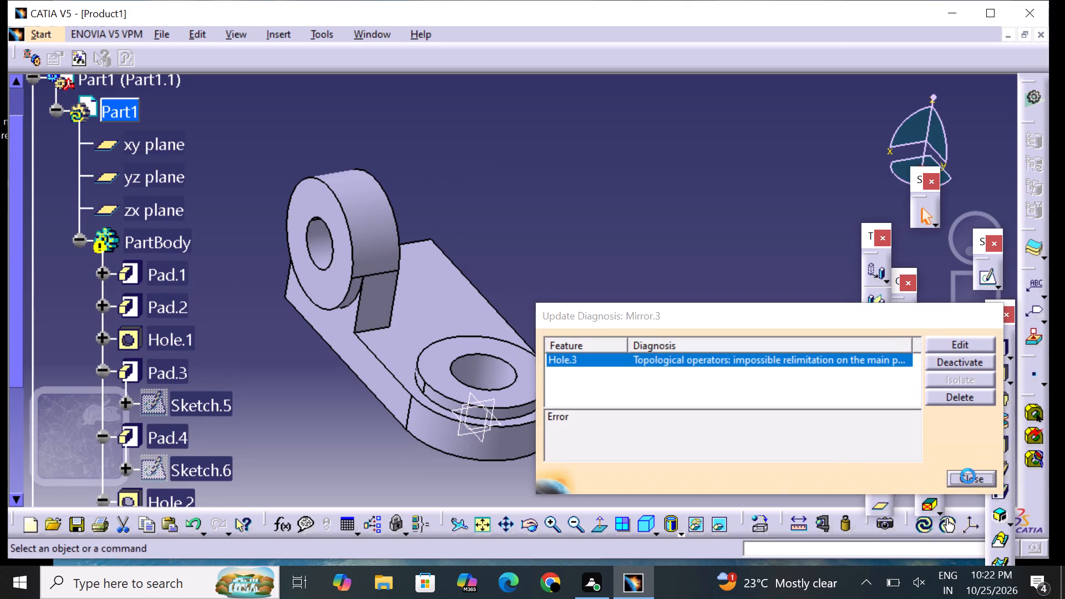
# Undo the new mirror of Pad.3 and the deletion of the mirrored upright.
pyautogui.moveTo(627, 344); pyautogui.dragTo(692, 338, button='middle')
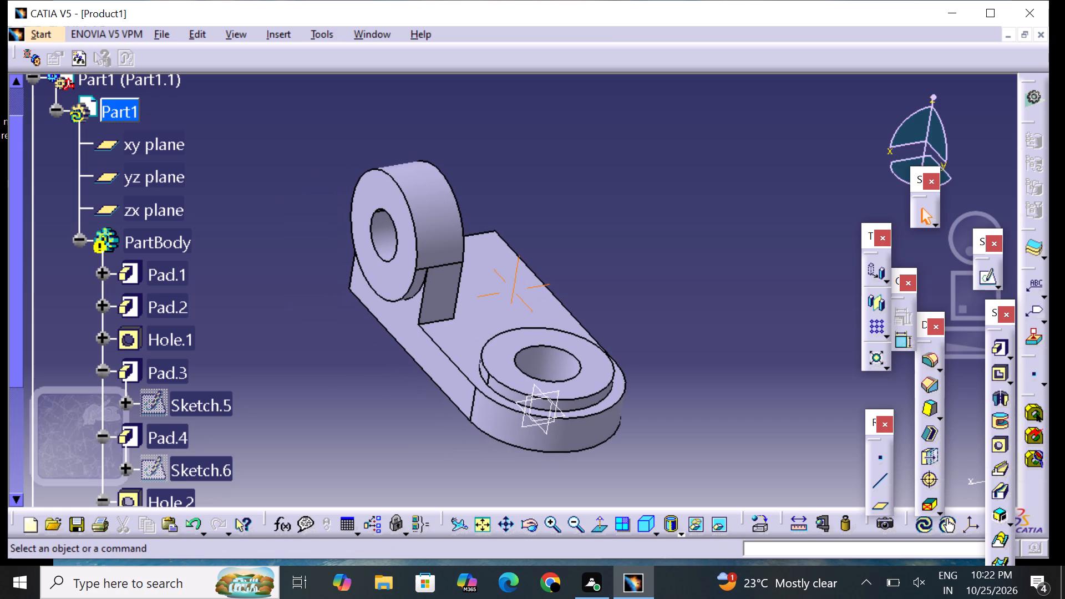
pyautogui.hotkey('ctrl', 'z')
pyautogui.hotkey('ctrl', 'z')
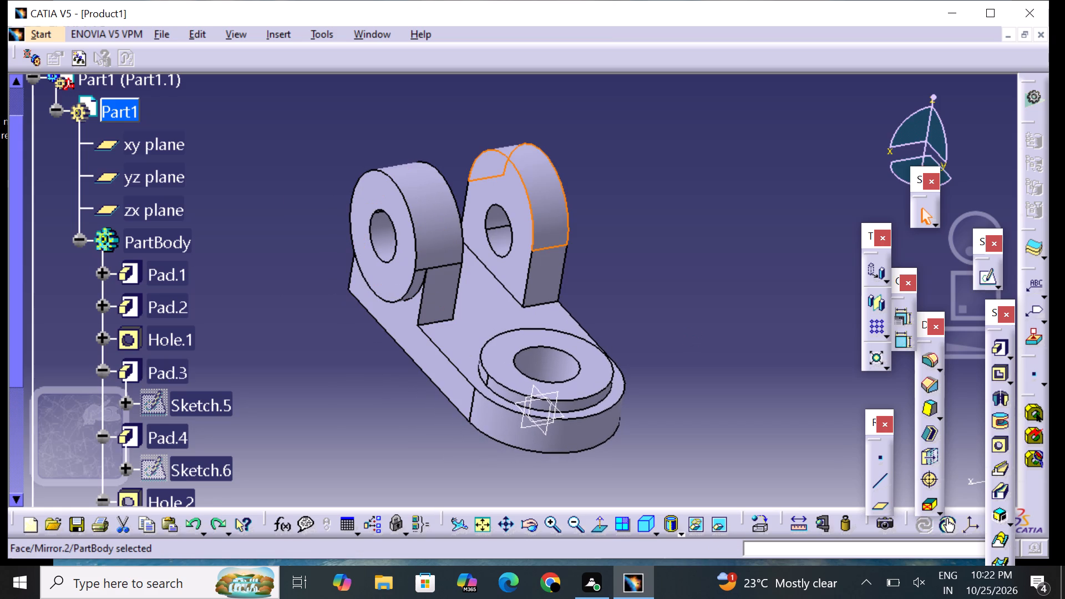
# Undo the hole made in the mirrored upright, Hole.3.
pyautogui.hotkey('ctrl', 'z')
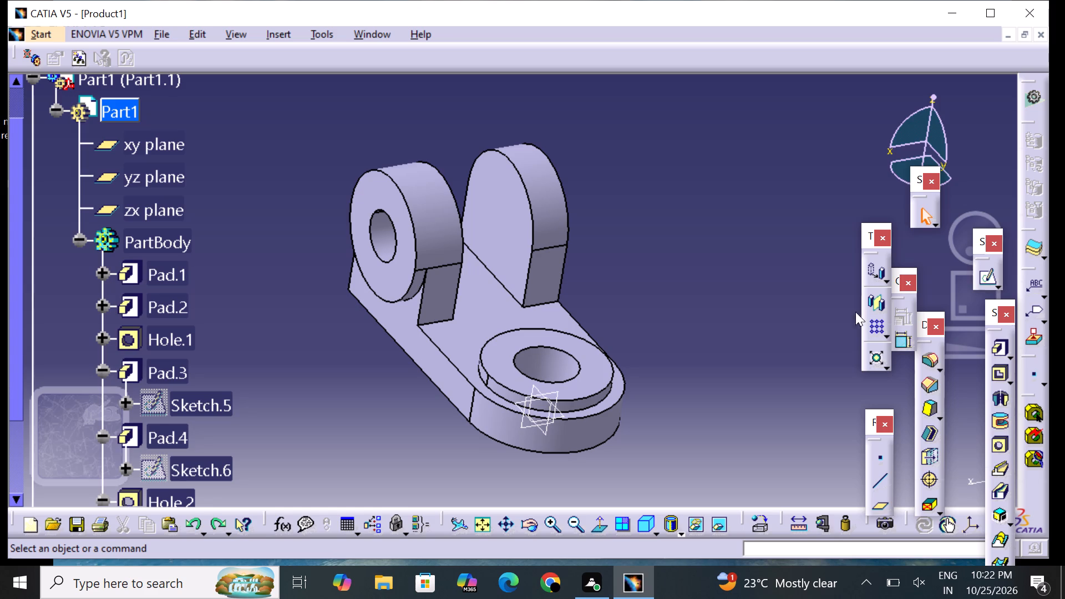
# Examine the mirrored upright from several angles, focusing on its outer face and its alignment with the original upright.
pyautogui.moveTo(726, 268); pyautogui.dragTo(624, 340, button='middle')
pyautogui.moveTo(728, 268); pyautogui.dragTo(624, 340, button='right')
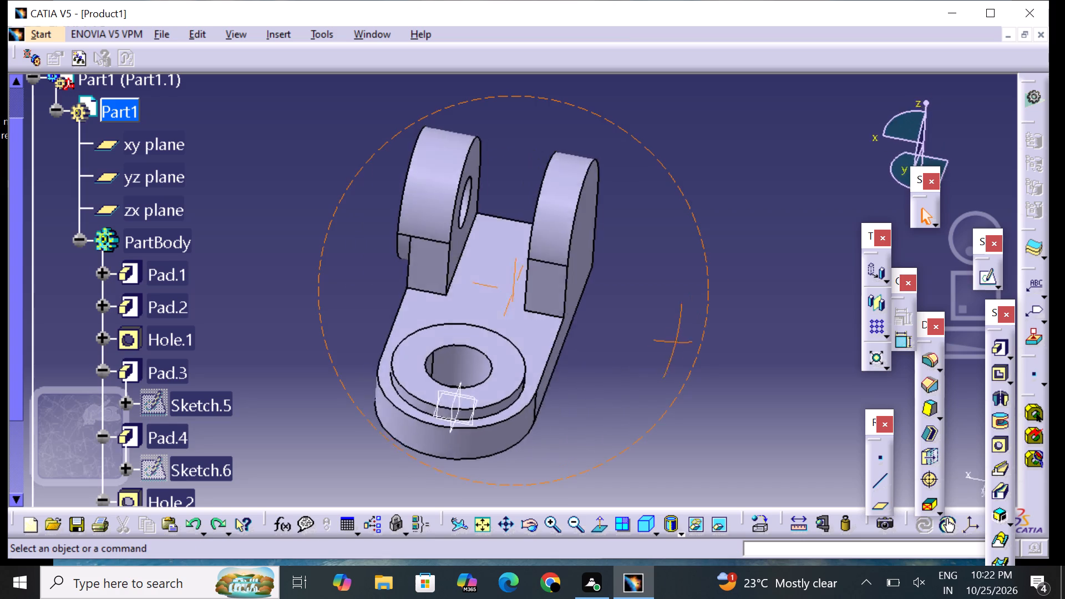
pyautogui.moveTo(624, 340); pyautogui.dragTo(529, 287, button='middle')
pyautogui.moveTo(624, 340); pyautogui.dragTo(553, 267, button='right')
pyautogui.moveTo(727, 207); pyautogui.dragTo(661, 270, button='middle')
pyautogui.moveTo(727, 206); pyautogui.dragTo(661, 270, button='right')
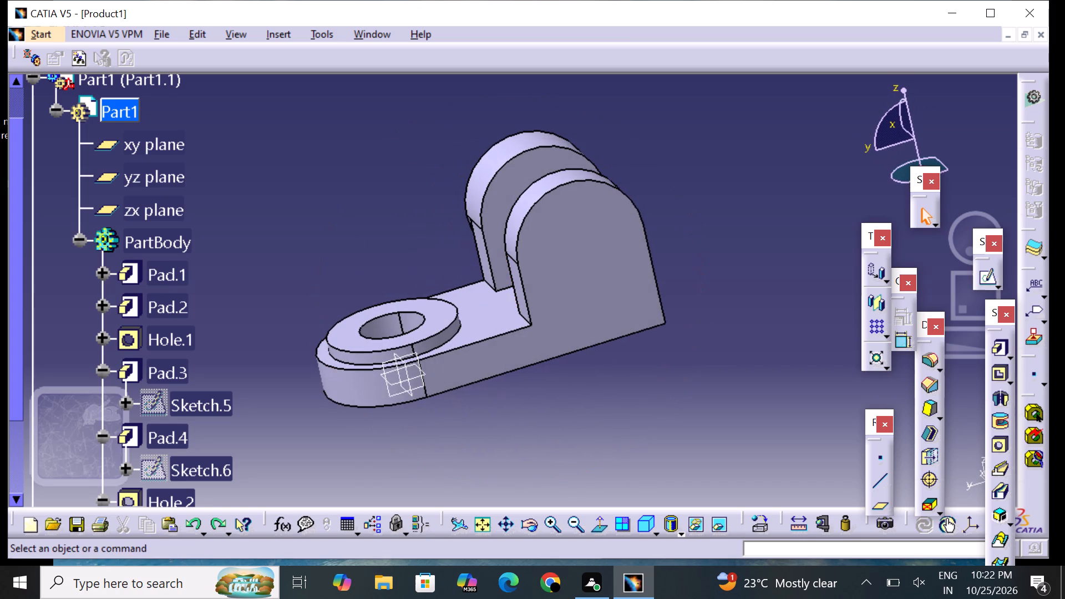
pyautogui.moveTo(681, 184); pyautogui.dragTo(684, 248, button='middle')
pyautogui.moveTo(681, 185); pyautogui.dragTo(684, 248, button='right')
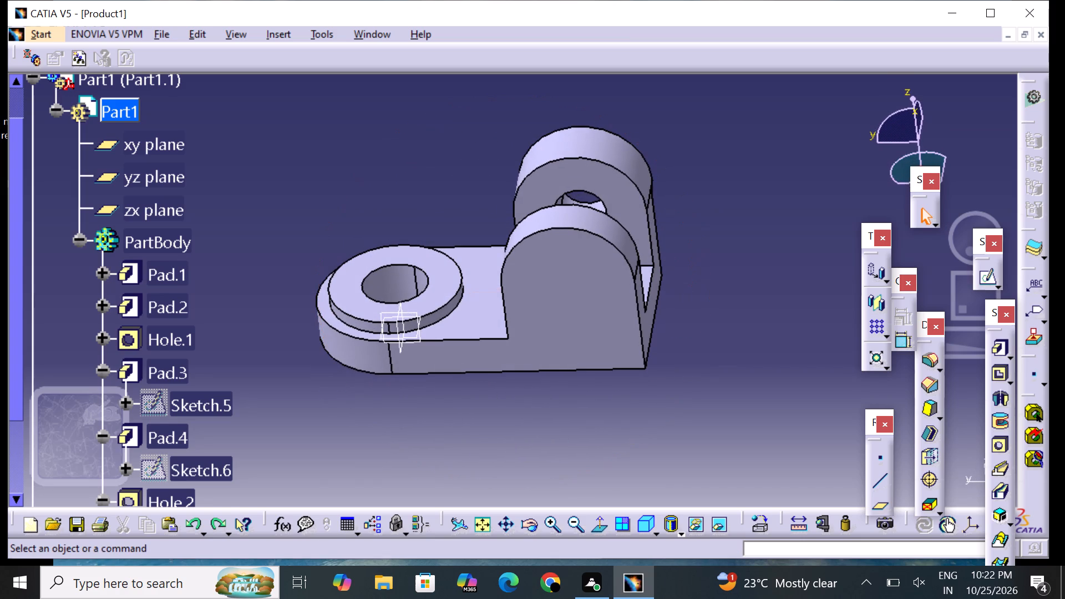
pyautogui.moveTo(579, 417); pyautogui.dragTo(621, 375, button='middle')
pyautogui.scroll(1, 579, 417)
pyautogui.moveTo(579, 417); pyautogui.dragTo(621, 375, button='right')
pyautogui.moveTo(738, 337); pyautogui.dragTo(721, 338, button='middle')
pyautogui.moveTo(738, 337); pyautogui.dragTo(721, 338, button='right')
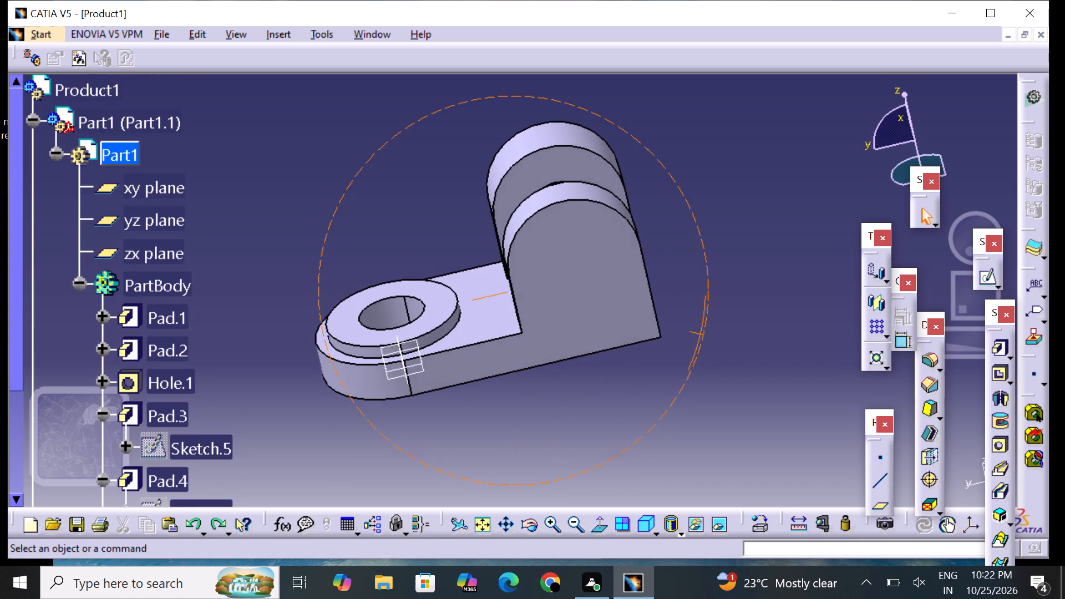
pyautogui.moveTo(721, 338); pyautogui.dragTo(722, 313, button='middle')
pyautogui.moveTo(721, 338); pyautogui.dragTo(722, 313, button='right')
pyautogui.moveTo(631, 410); pyautogui.dragTo(655, 337, button='middle')
pyautogui.moveTo(641, 409); pyautogui.dragTo(655, 337, button='right')
pyautogui.moveTo(720, 301); pyautogui.dragTo(721, 301, button='middle')
pyautogui.moveTo(721, 301); pyautogui.dragTo(671, 359, button='right')
pyautogui.moveTo(721, 301); pyautogui.dragTo(671, 359, button='middle')
pyautogui.moveTo(725, 206); pyautogui.dragTo(741, 257, button='middle')
pyautogui.moveTo(728, 210); pyautogui.dragTo(741, 257, button='right')
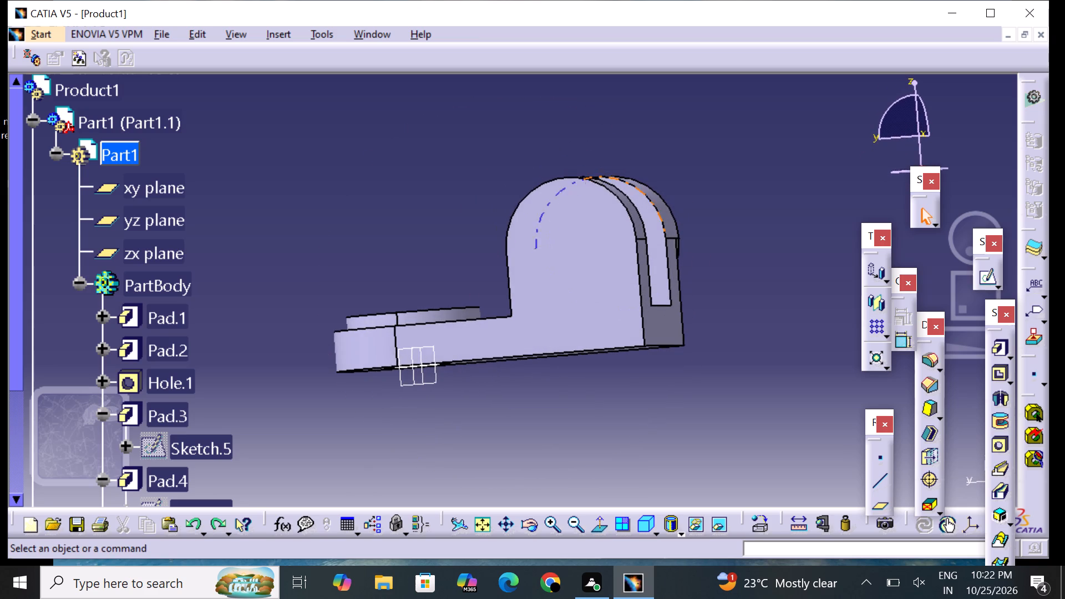
pyautogui.moveTo(418, 140); pyautogui.dragTo(462, 199, button='middle')
pyautogui.scroll(1, 418, 140)
pyautogui.moveTo(421, 140); pyautogui.dragTo(457, 199, button='right')
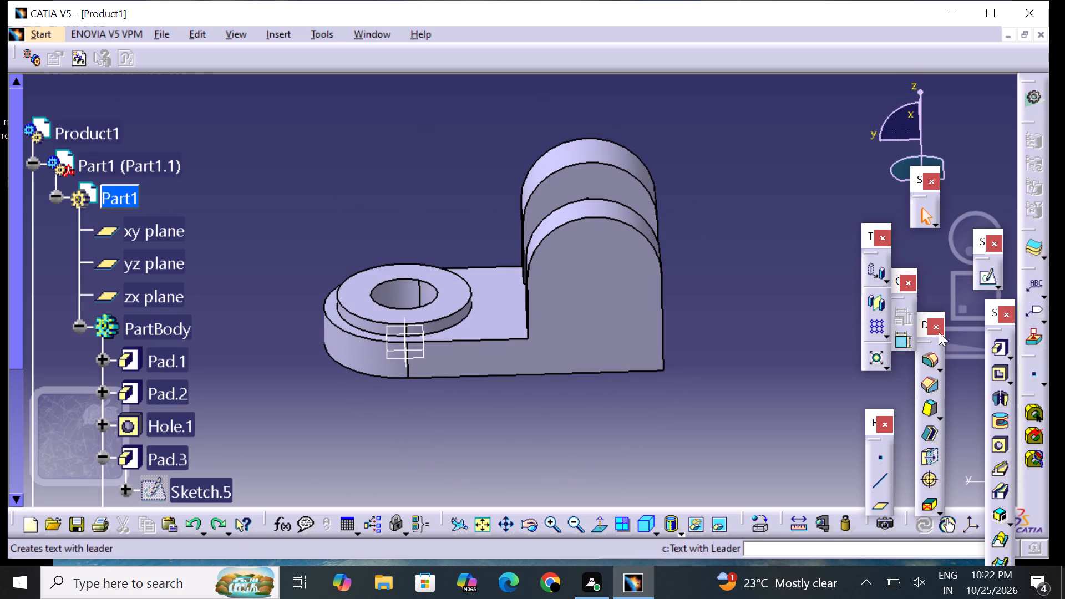
# Start a sketch on the arched upright's outer face and draw a circle about 44.7 mm in diameter on it.
pyautogui.click(983, 276)
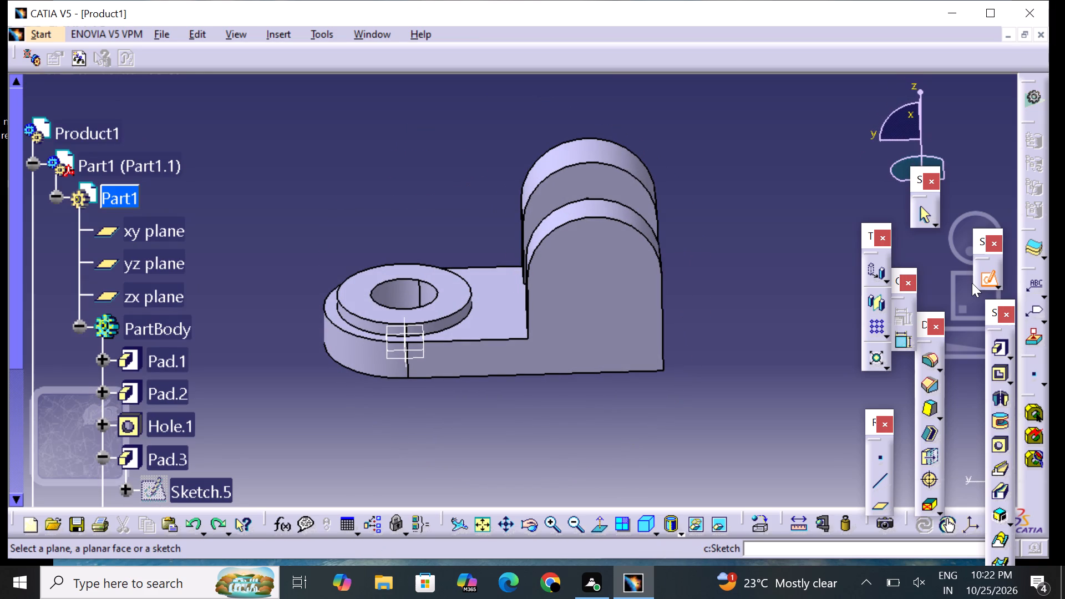
pyautogui.click(607, 286)
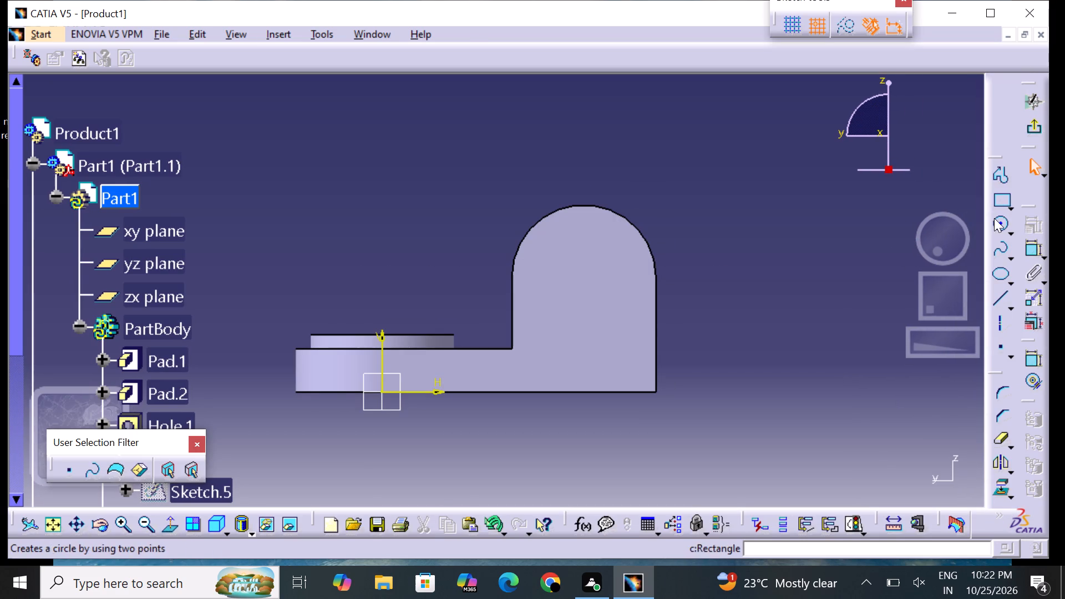
pyautogui.click(993, 219)
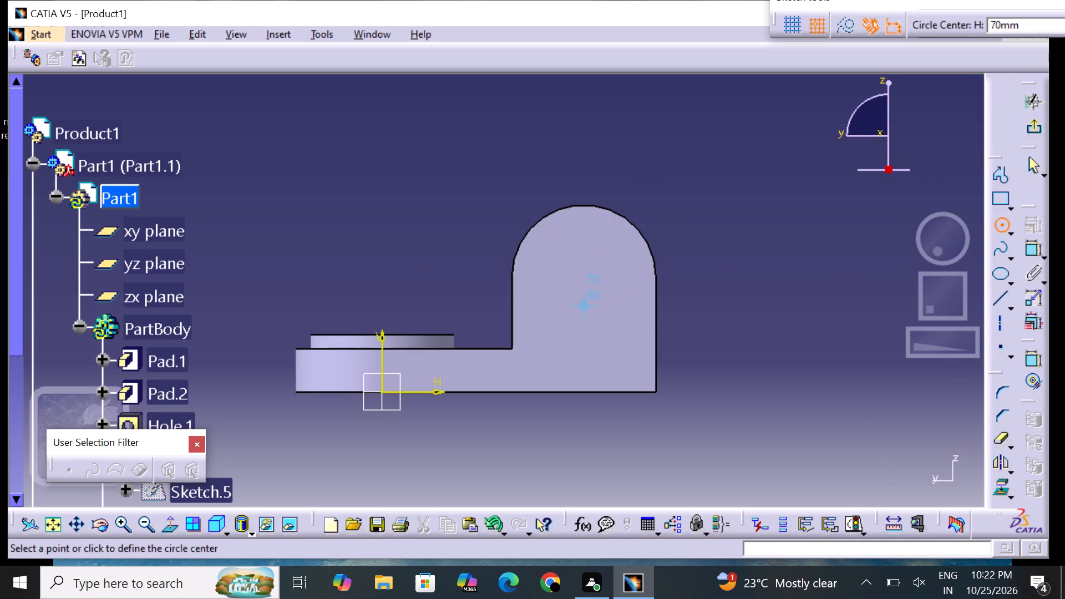
pyautogui.click(586, 297)
pyautogui.click(607, 247)
pyautogui.click(725, 280)
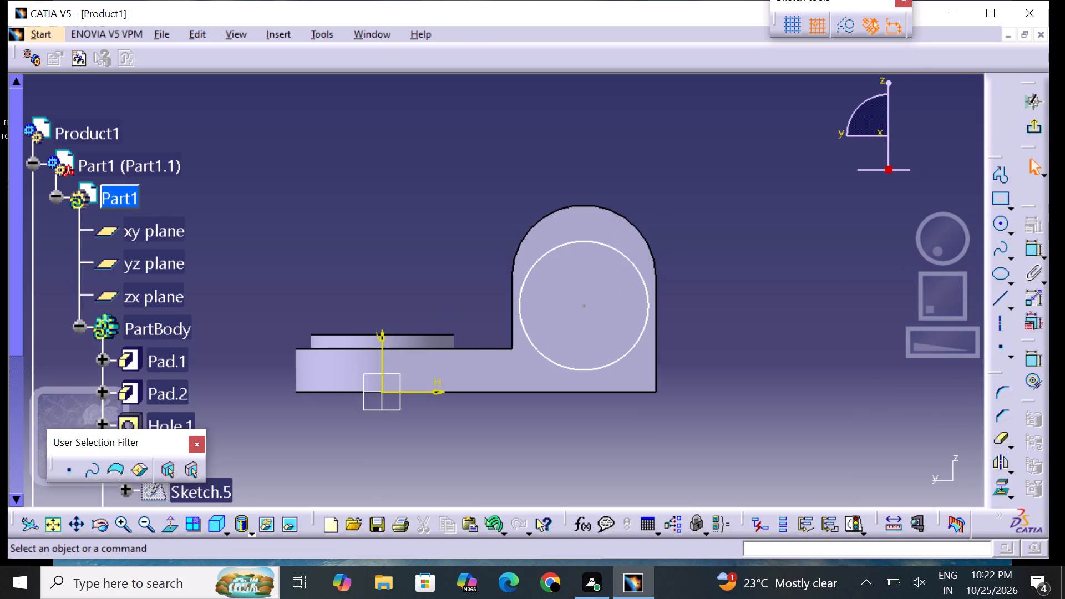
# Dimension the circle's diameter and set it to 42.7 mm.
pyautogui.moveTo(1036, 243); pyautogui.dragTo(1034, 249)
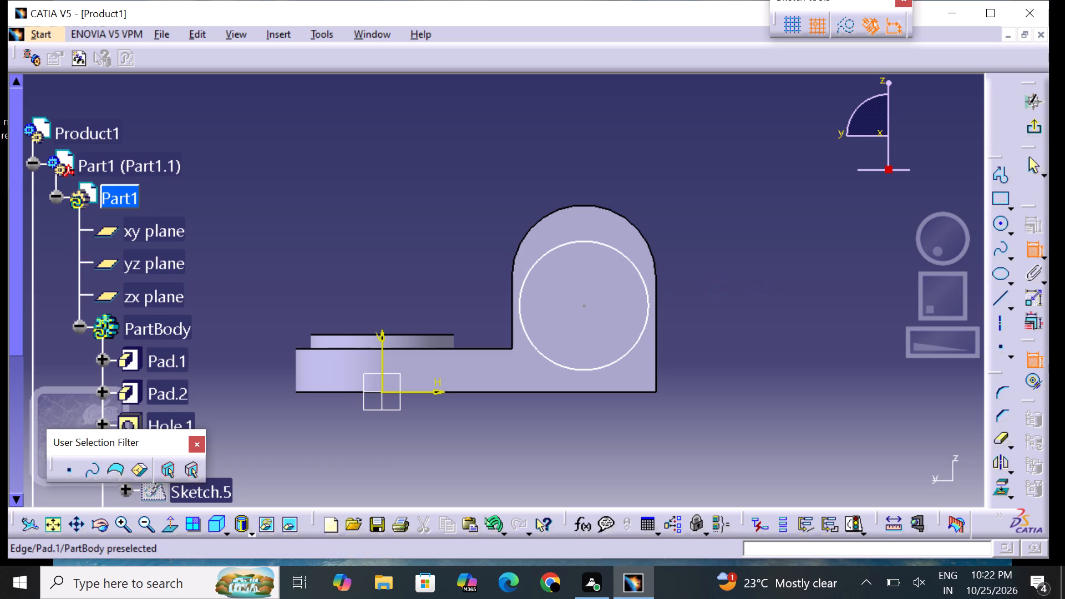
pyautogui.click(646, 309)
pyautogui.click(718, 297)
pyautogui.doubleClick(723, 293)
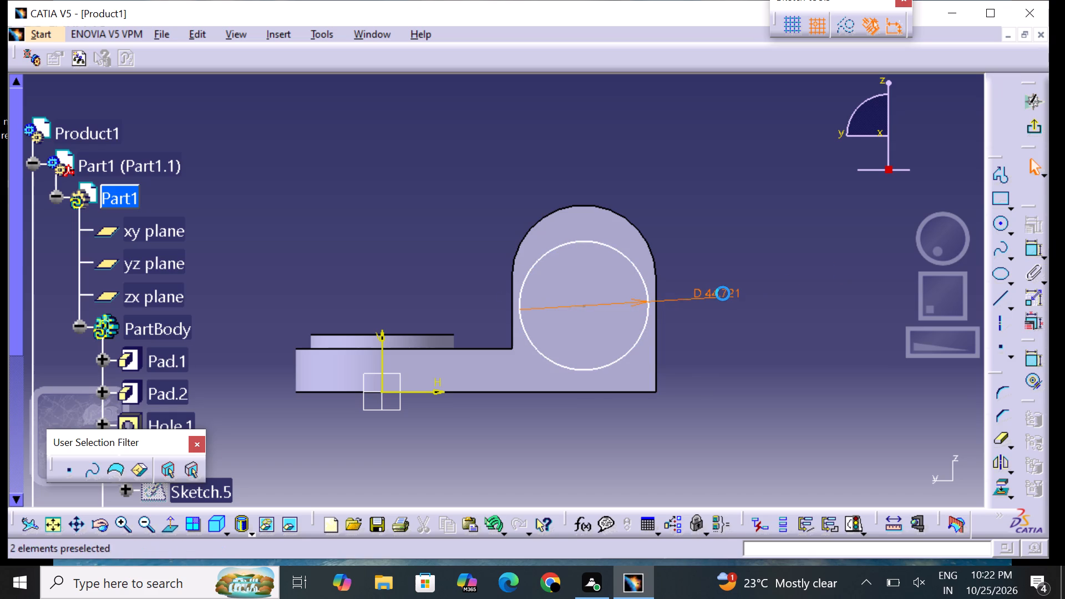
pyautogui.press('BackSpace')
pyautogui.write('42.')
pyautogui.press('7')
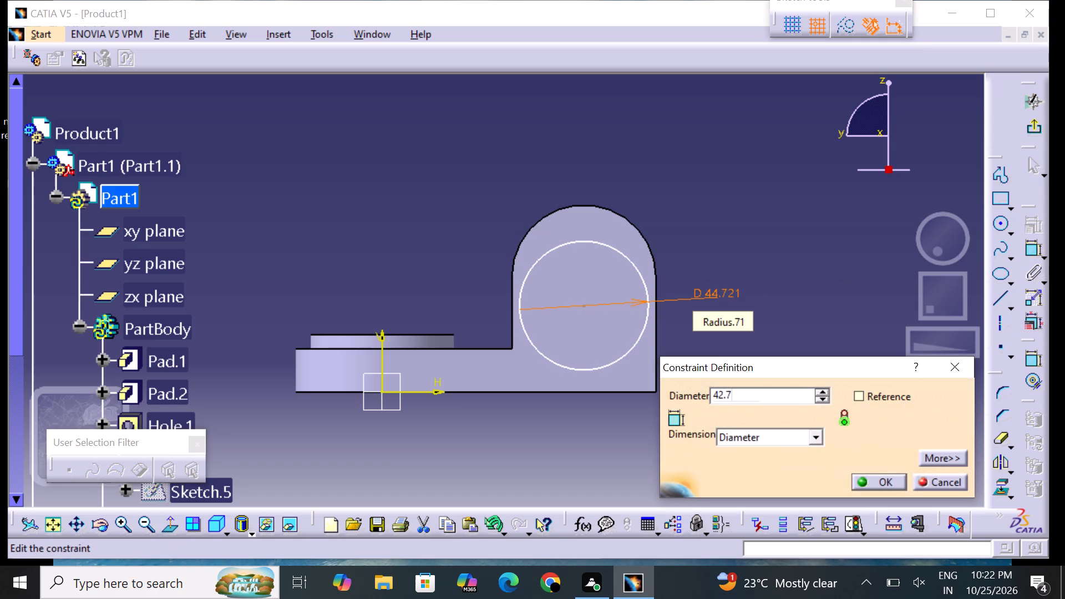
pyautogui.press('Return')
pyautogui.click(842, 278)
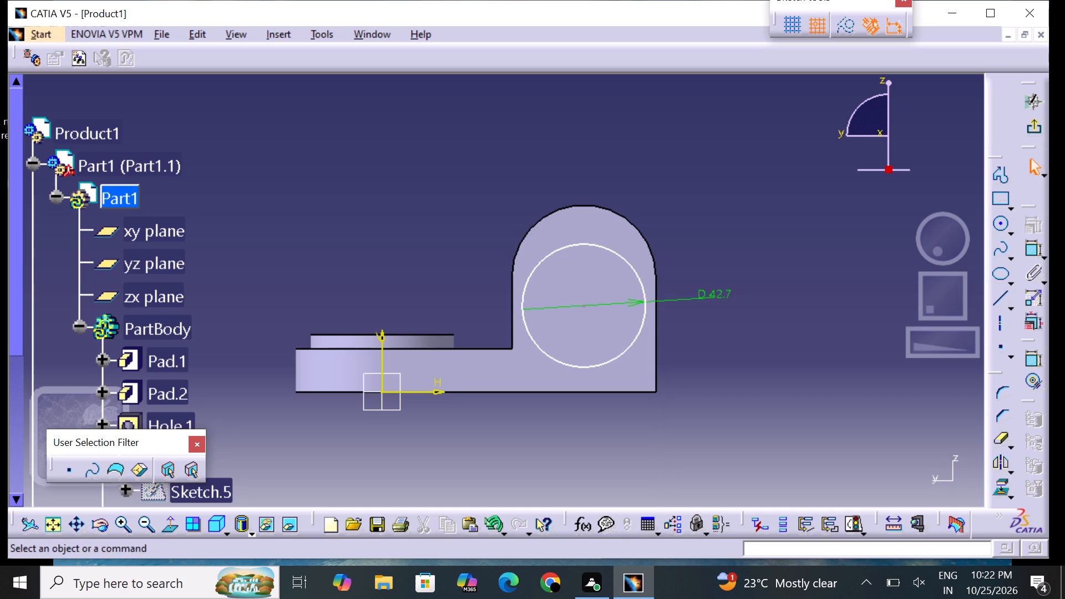
# Constrain the circle to be concentric with the upright's arched top edge.
pyautogui.click(1038, 257)
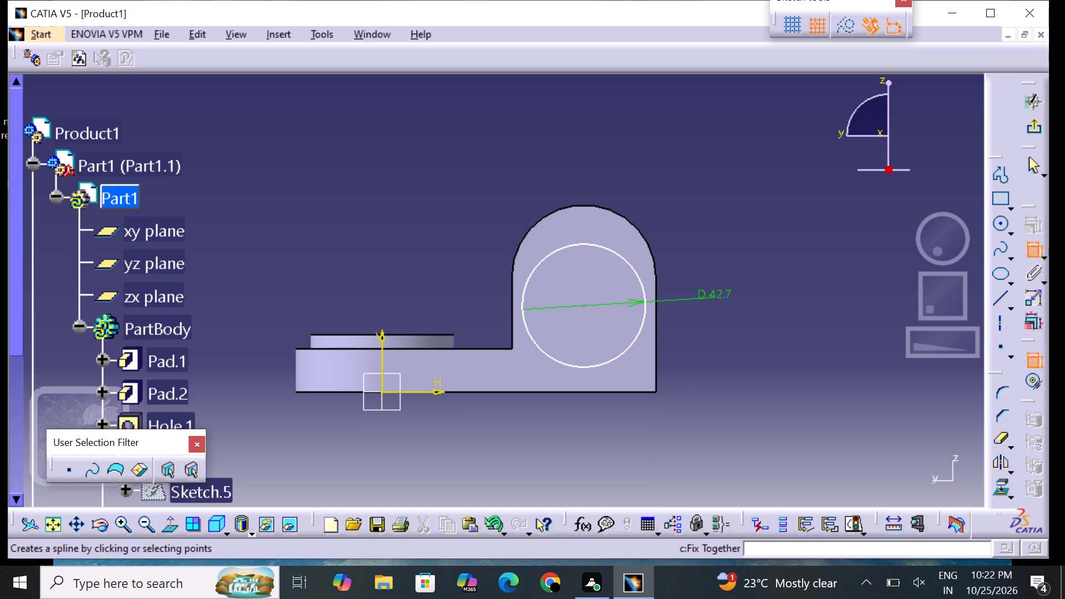
pyautogui.click(625, 260)
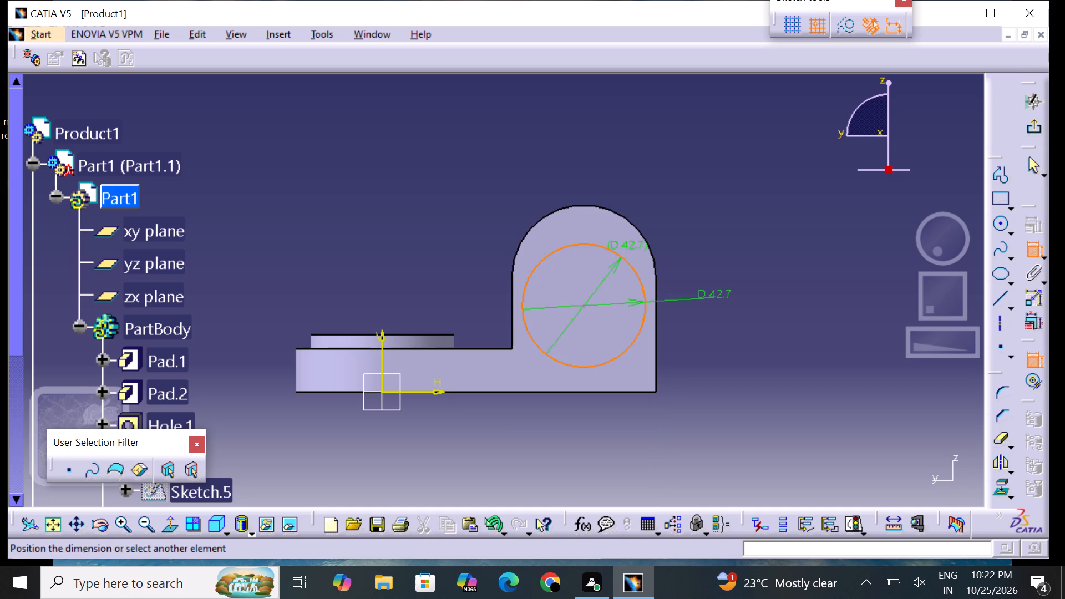
pyautogui.click(639, 229)
pyautogui.rightClick(639, 229)
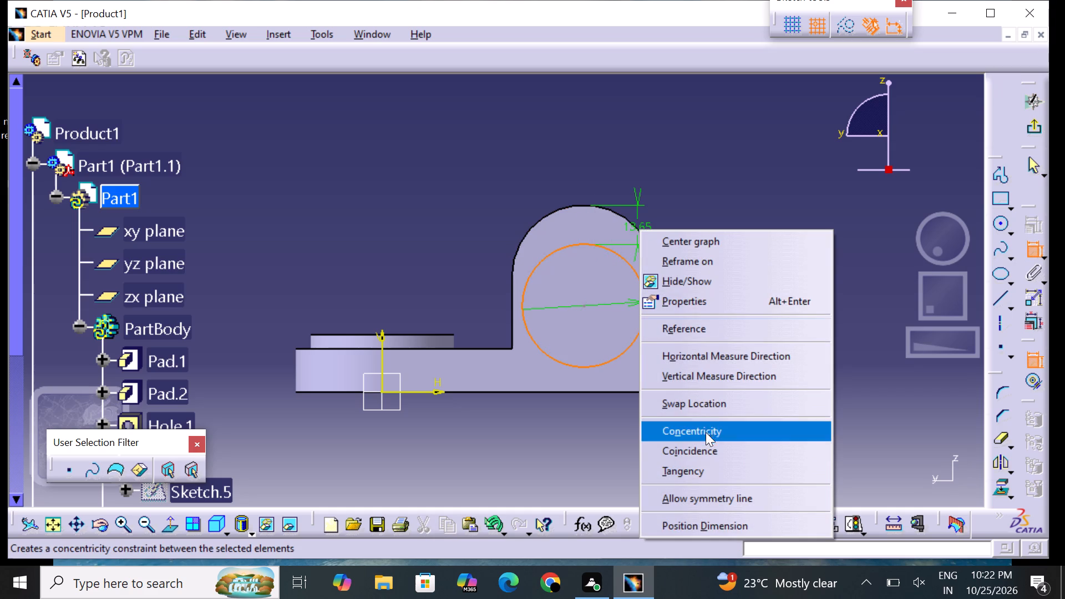
pyautogui.click(706, 431)
pyautogui.click(749, 356)
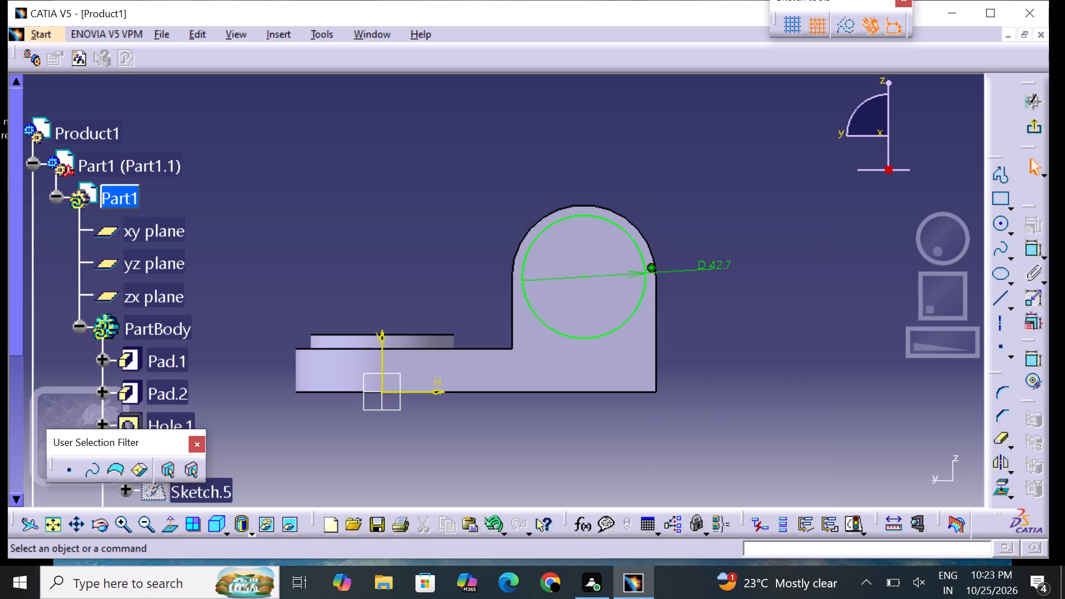
# Project the upright's arched top edge onto the sketch plane.
pyautogui.click(995, 490)
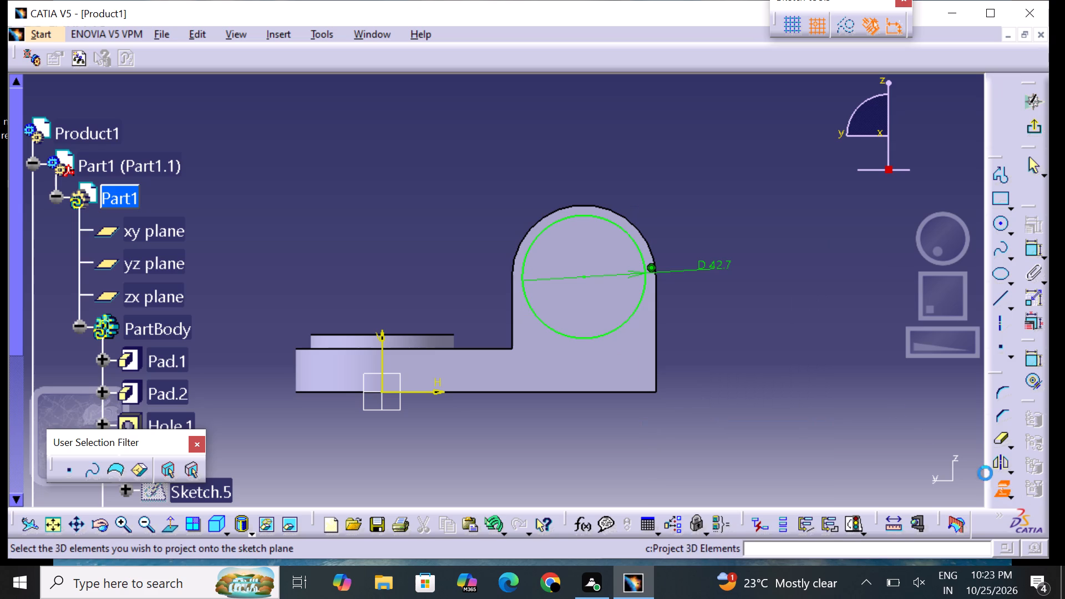
pyautogui.click(643, 235)
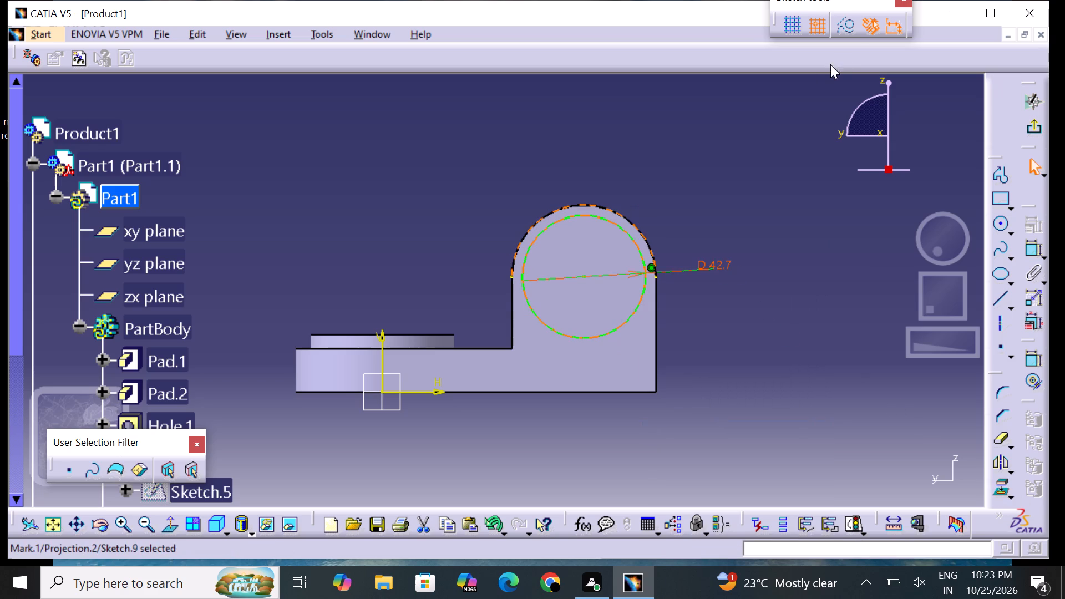
# Convert the projected arc into a construction element and return to standard element mode.
pyautogui.moveTo(846, 34); pyautogui.dragTo(846, 39)
pyautogui.click(809, 269)
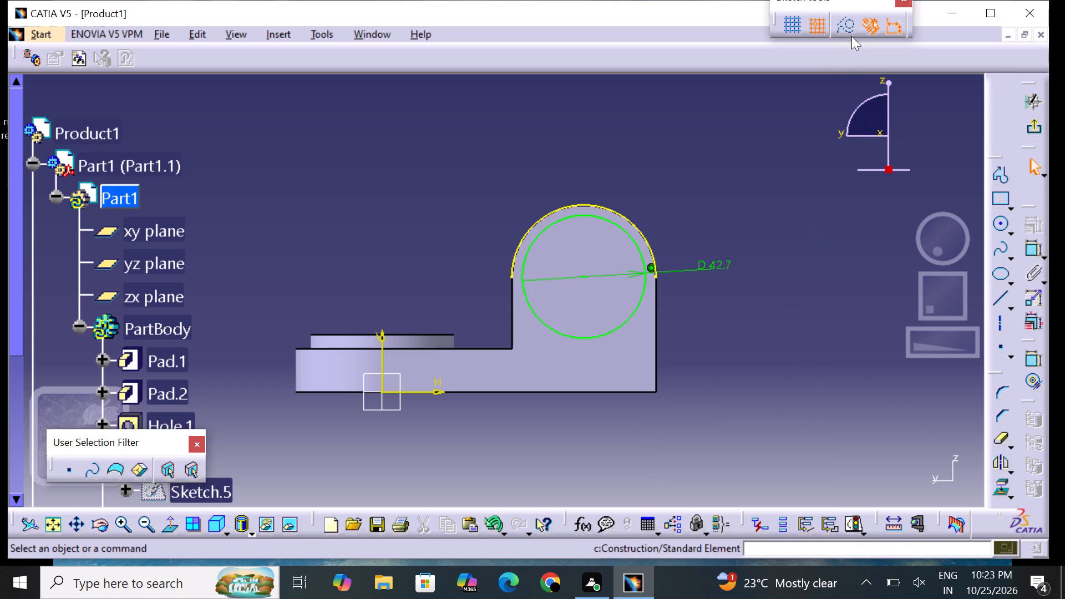
pyautogui.click(846, 32)
pyautogui.click(806, 255)
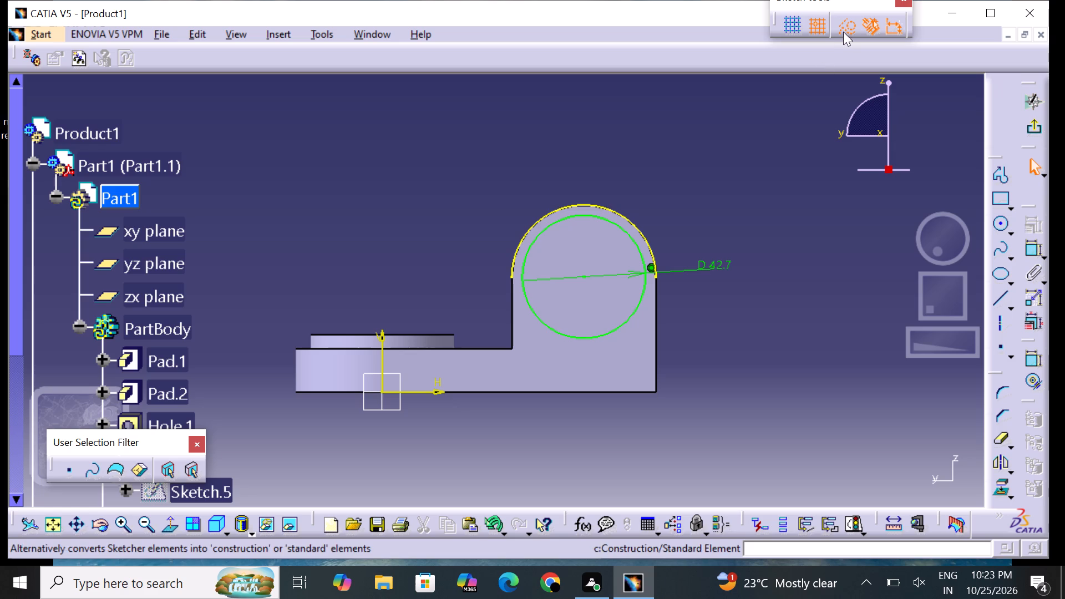
pyautogui.click(846, 23)
pyautogui.click(763, 210)
pyautogui.click(794, 278)
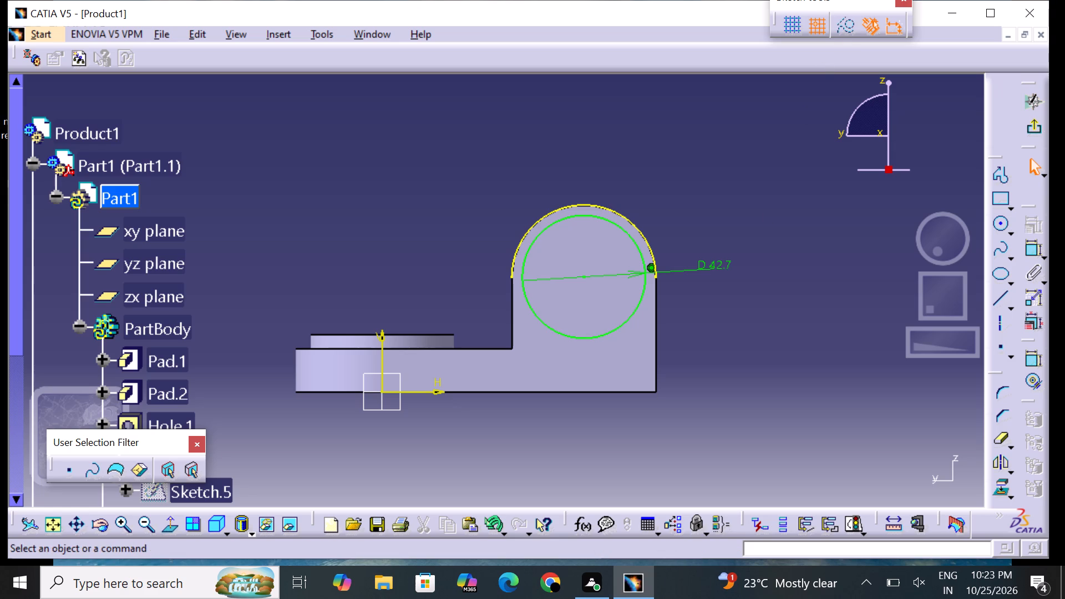
pyautogui.click(842, 23)
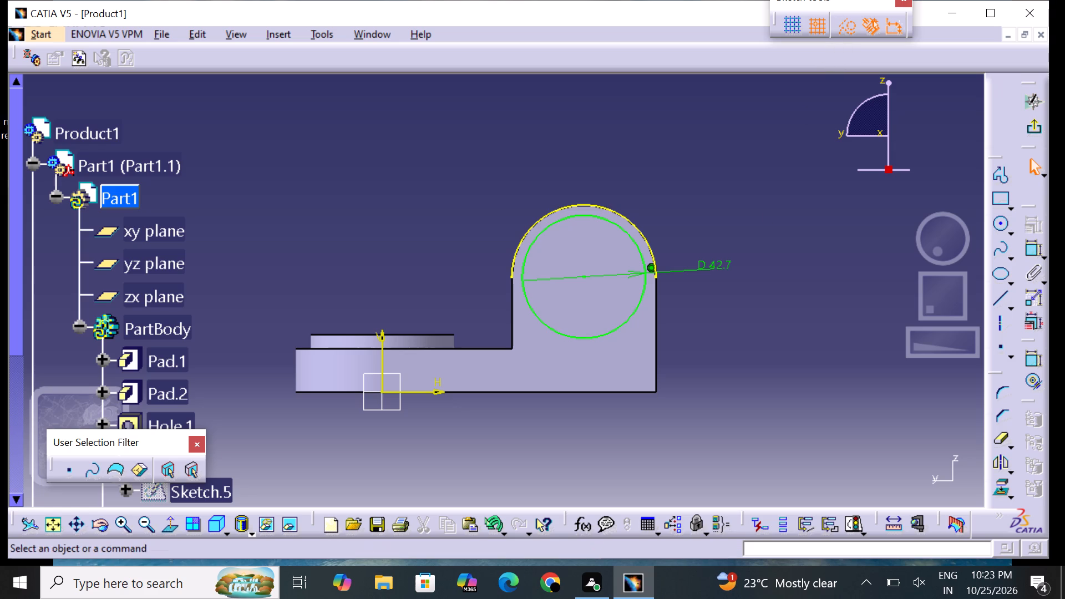
pyautogui.click(736, 199)
pyautogui.click(646, 237)
pyautogui.click(724, 227)
pyautogui.click(847, 26)
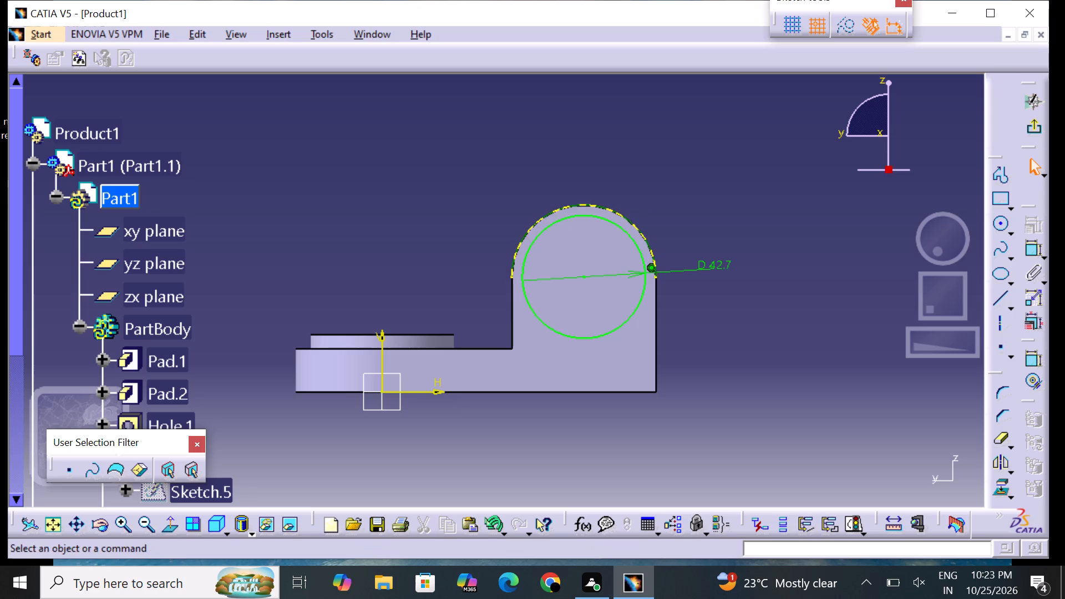
pyautogui.click(645, 241)
pyautogui.click(725, 233)
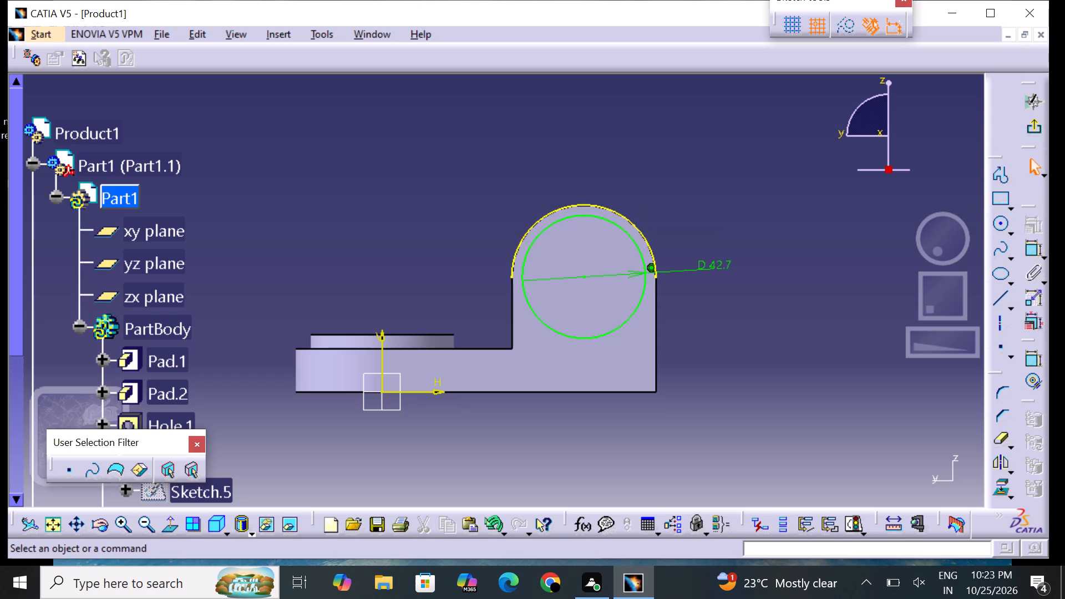
pyautogui.click(648, 240)
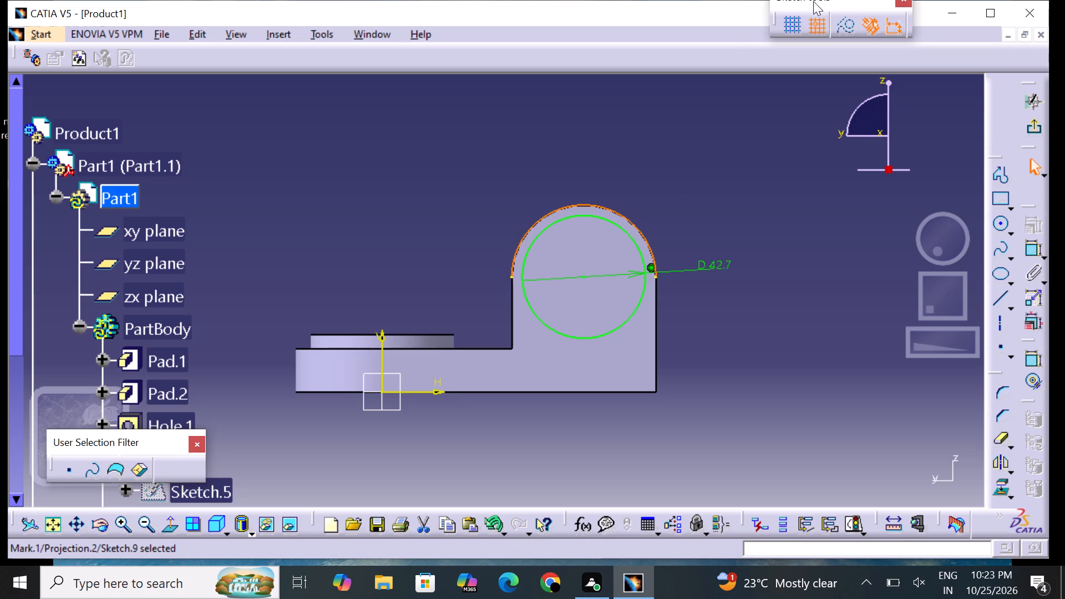
pyautogui.click(843, 28)
pyautogui.moveTo(788, 94); pyautogui.dragTo(788, 164)
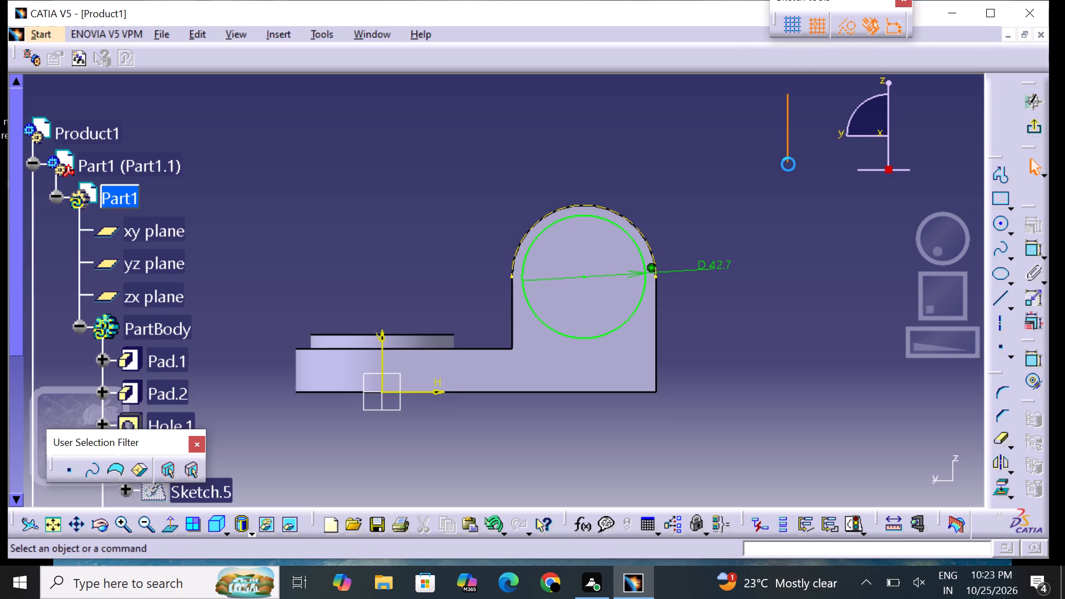
pyautogui.moveTo(788, 164); pyautogui.dragTo(788, 165)
pyautogui.click(784, 165)
pyautogui.click(848, 33)
pyautogui.click(751, 210)
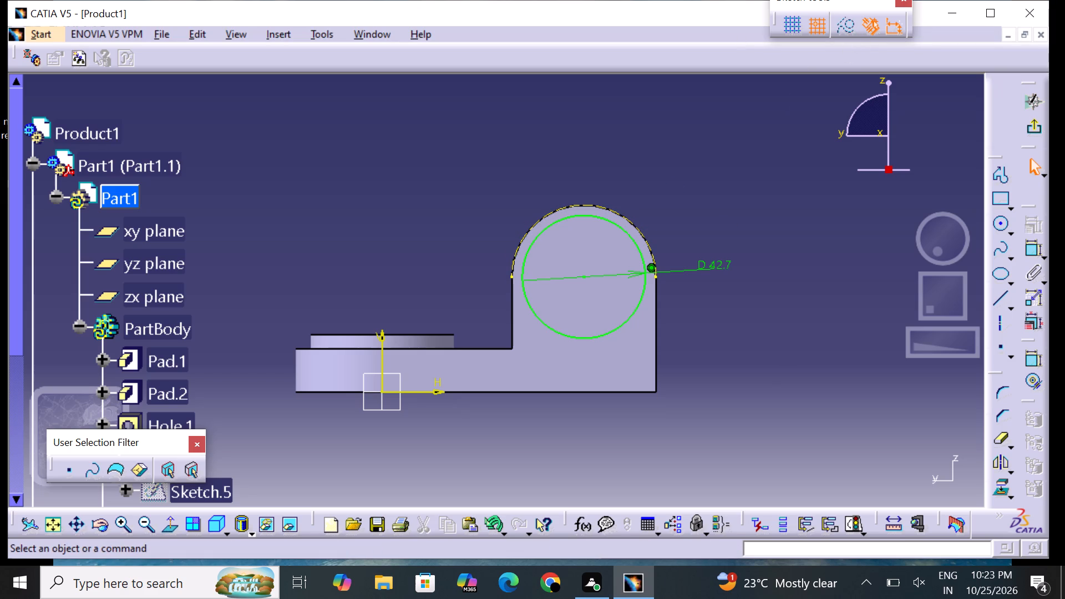
# Add a coincidence constraint between the circle and the projected construction arc.
pyautogui.click(1025, 250)
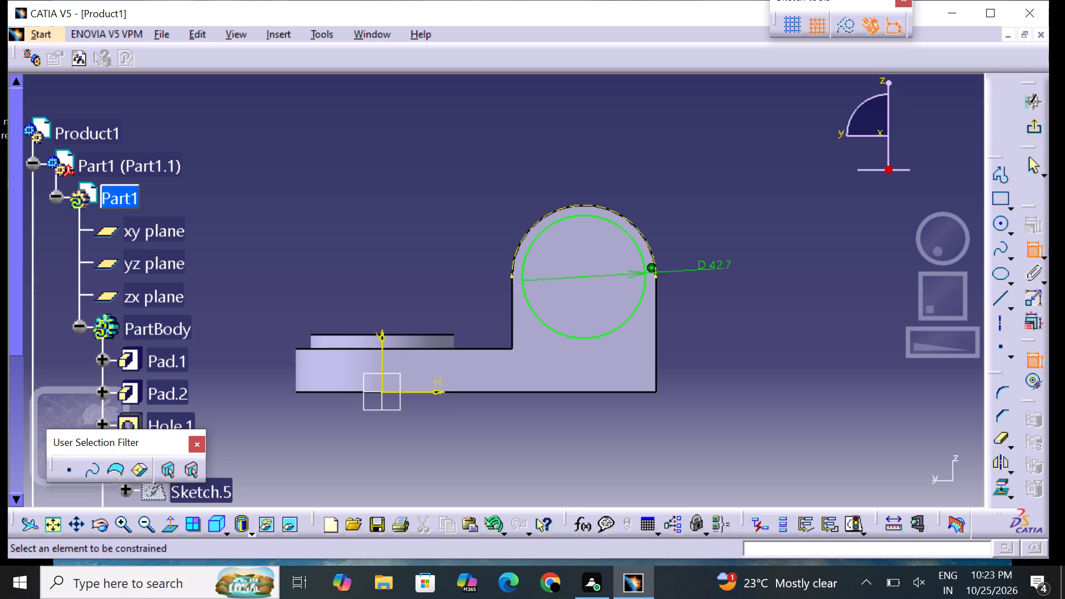
pyautogui.click(632, 226)
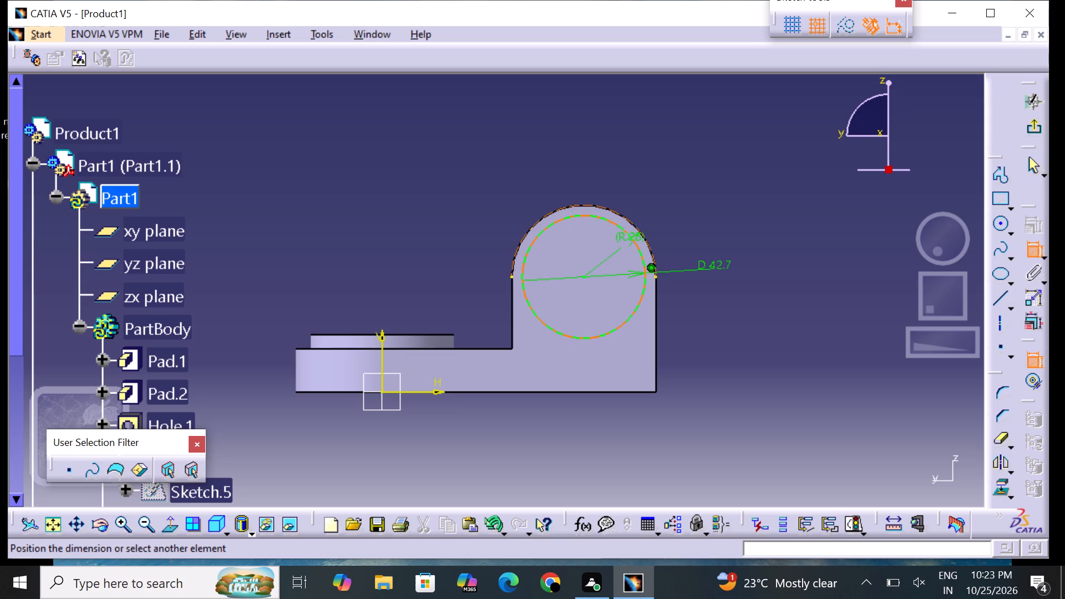
pyautogui.click(631, 238)
pyautogui.rightClick(636, 236)
pyautogui.click(728, 459)
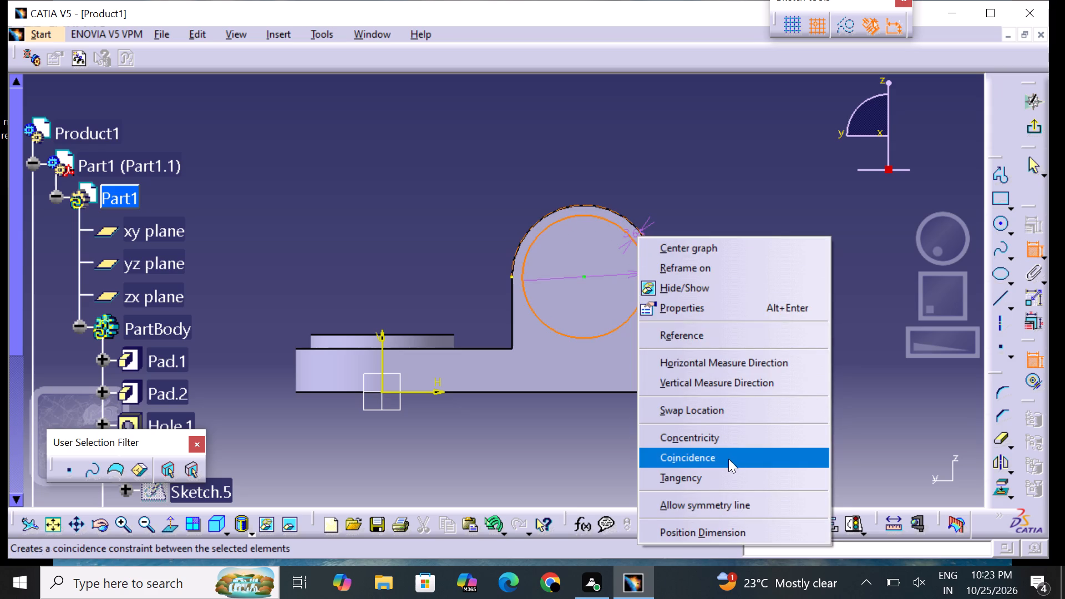
pyautogui.click(753, 347)
pyautogui.press('Escape')
pyautogui.press('Escape')
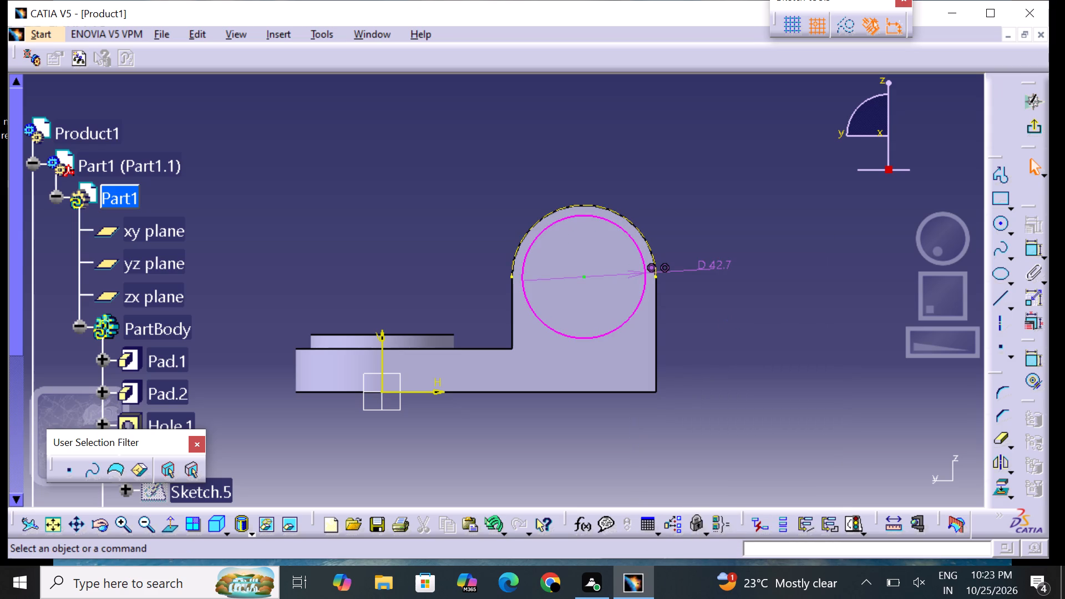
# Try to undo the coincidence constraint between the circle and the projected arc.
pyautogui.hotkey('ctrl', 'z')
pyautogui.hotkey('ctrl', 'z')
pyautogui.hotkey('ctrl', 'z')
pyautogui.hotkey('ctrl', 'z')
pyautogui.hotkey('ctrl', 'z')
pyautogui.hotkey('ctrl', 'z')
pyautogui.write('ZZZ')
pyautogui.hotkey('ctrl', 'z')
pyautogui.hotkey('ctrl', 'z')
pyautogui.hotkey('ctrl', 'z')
# Delete the 42.7 mm diameter dimension from the circle.
pyautogui.click(714, 259)
pyautogui.rightClick(714, 261)
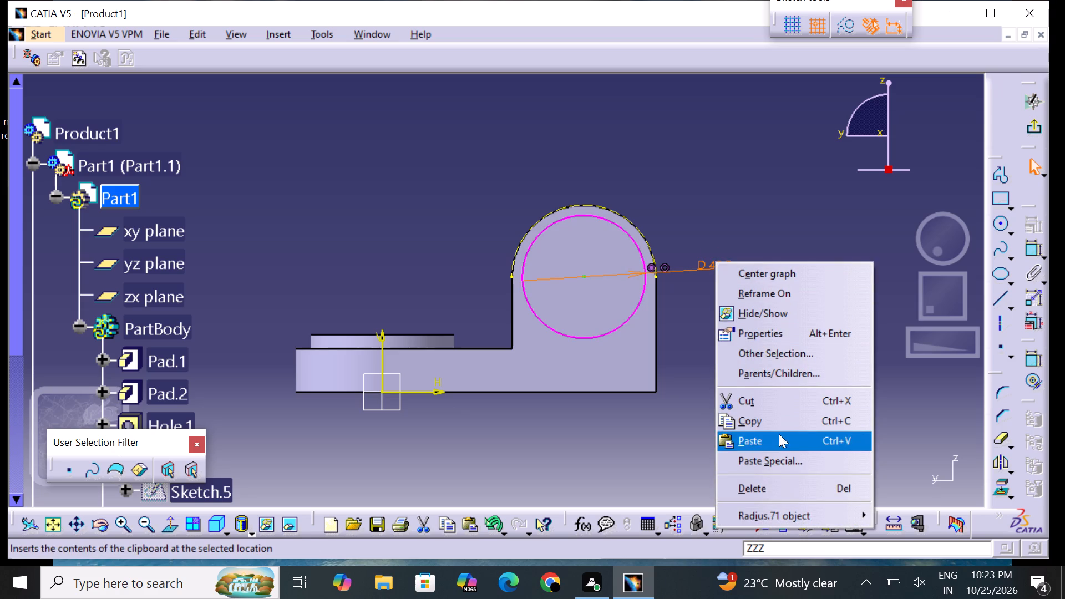
pyautogui.click(797, 479)
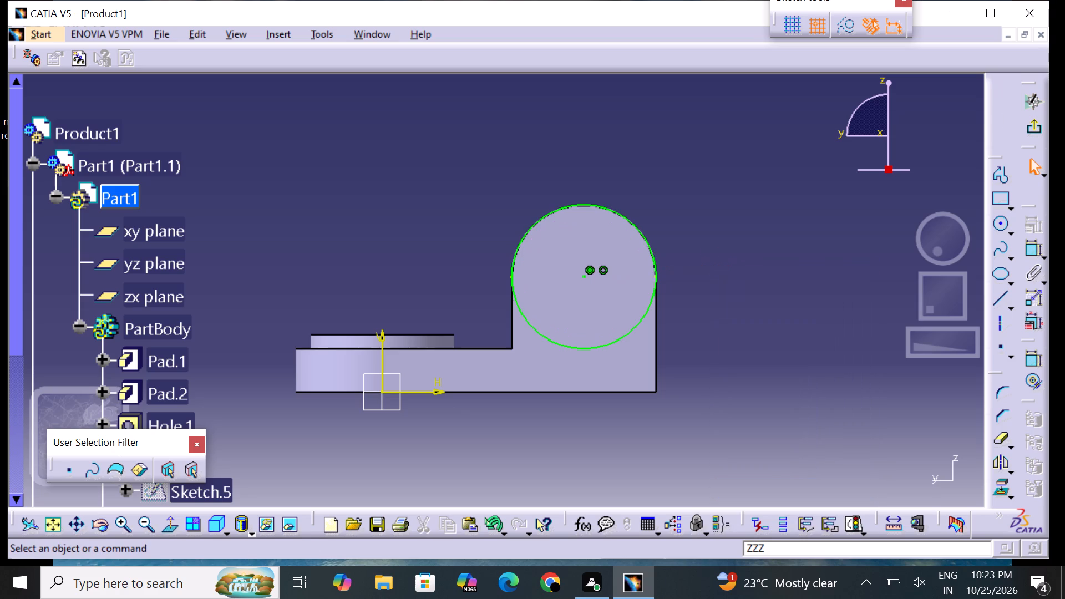
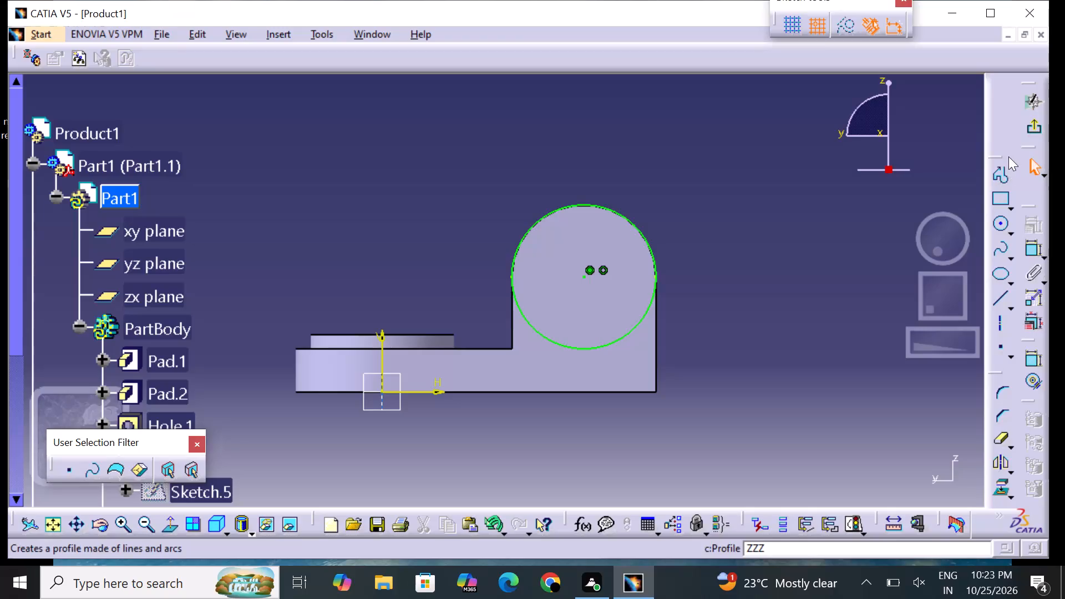
# Exit the sketch and extrude the circle on the upright's outer face into a 5 mm pad.
pyautogui.click(1041, 131)
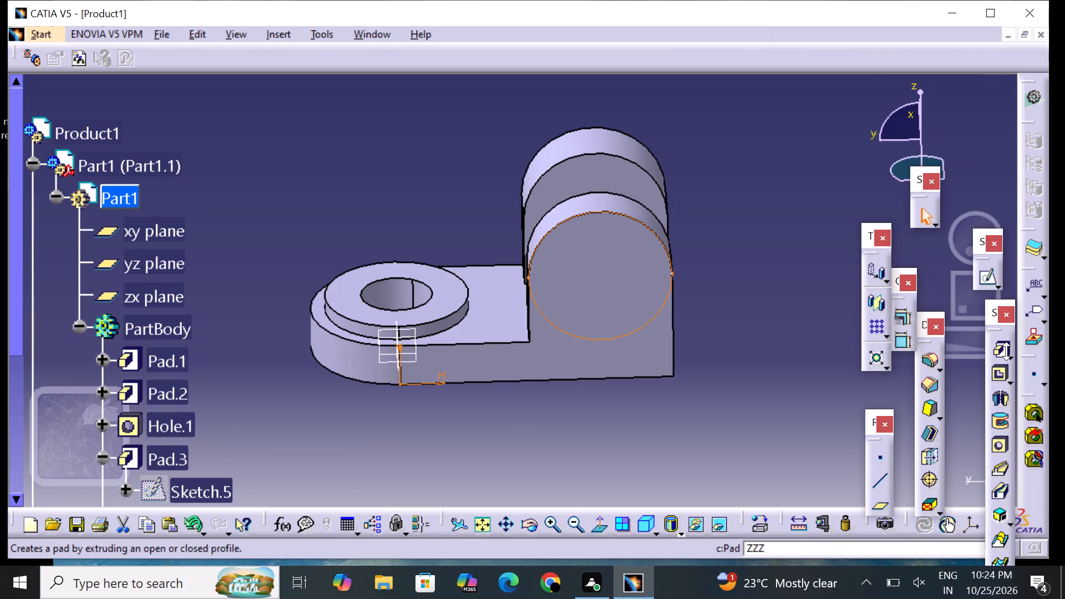
pyautogui.click(1006, 351)
pyautogui.click(1001, 362)
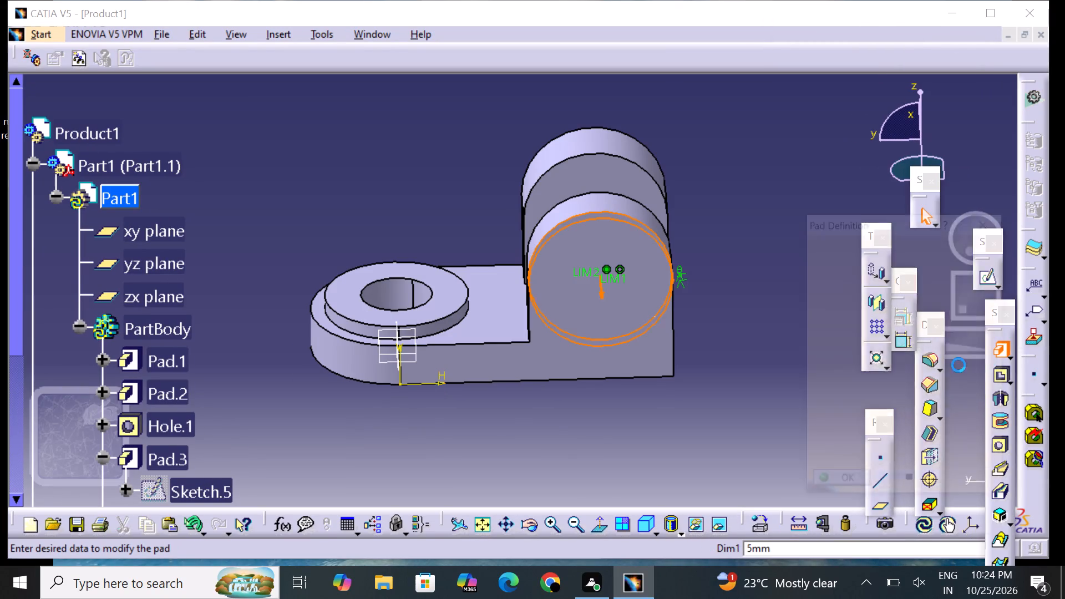
pyautogui.click(959, 483)
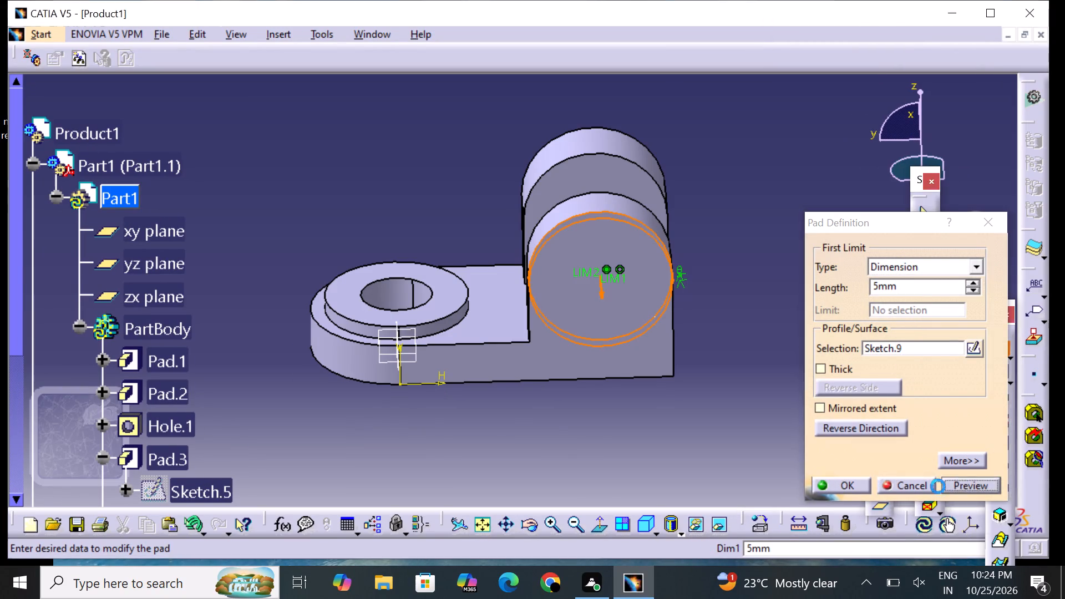
pyautogui.click(846, 477)
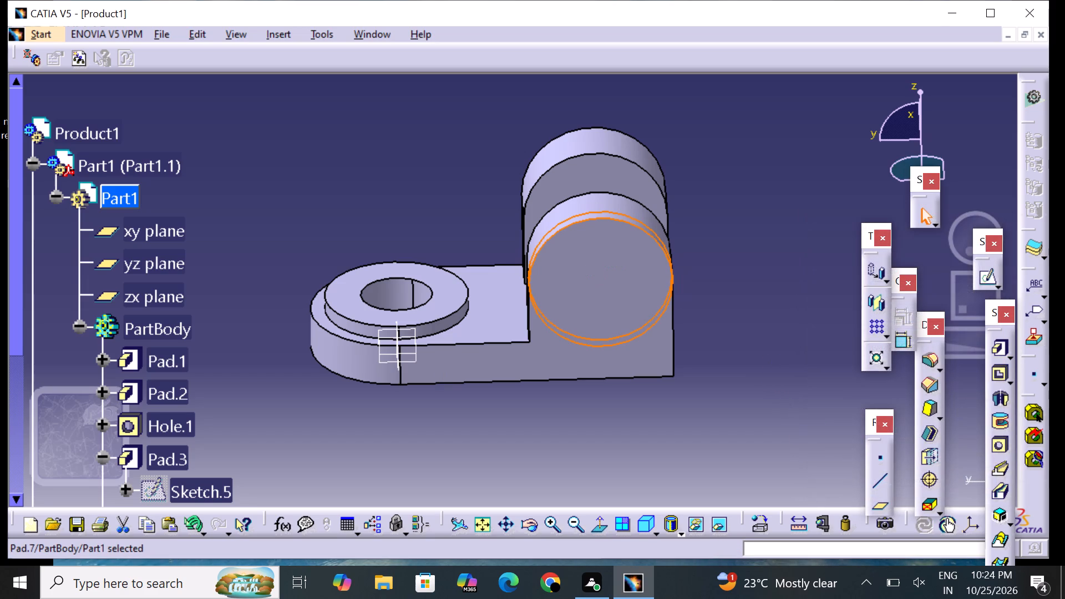
pyautogui.click(767, 359)
# Examine the new circular pad and both uprights from several sides.
pyautogui.moveTo(750, 295); pyautogui.dragTo(638, 367, button='middle')
pyautogui.moveTo(750, 295); pyautogui.dragTo(628, 366, button='right')
pyautogui.moveTo(756, 286); pyautogui.dragTo(600, 325, button='middle')
pyautogui.moveTo(757, 286); pyautogui.dragTo(555, 312, button='right')
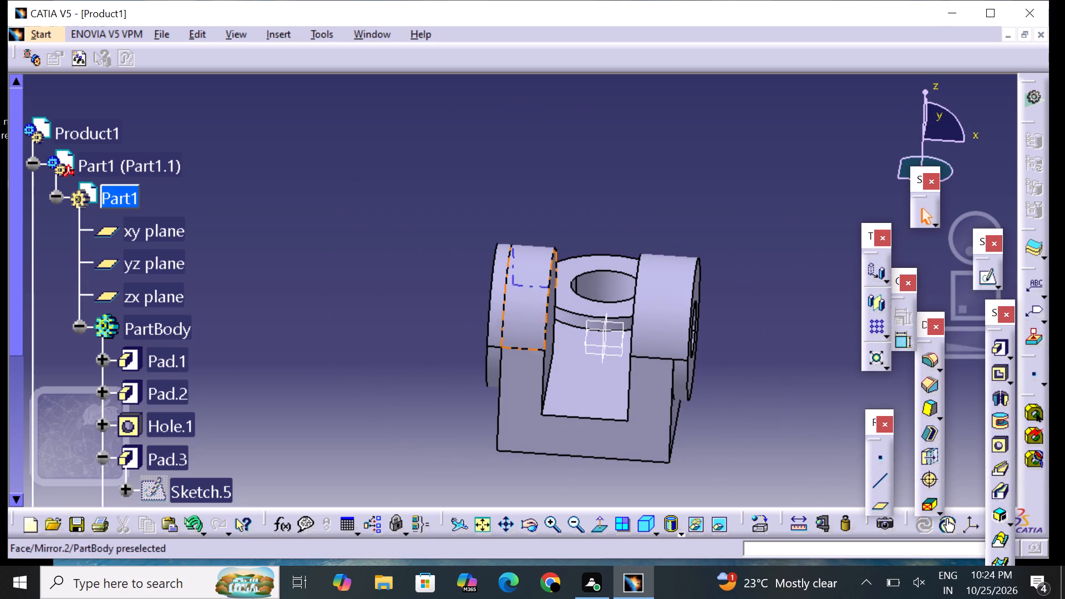
pyautogui.moveTo(424, 290); pyautogui.dragTo(732, 285, button='middle')
pyautogui.moveTo(430, 290); pyautogui.dragTo(732, 285, button='right')
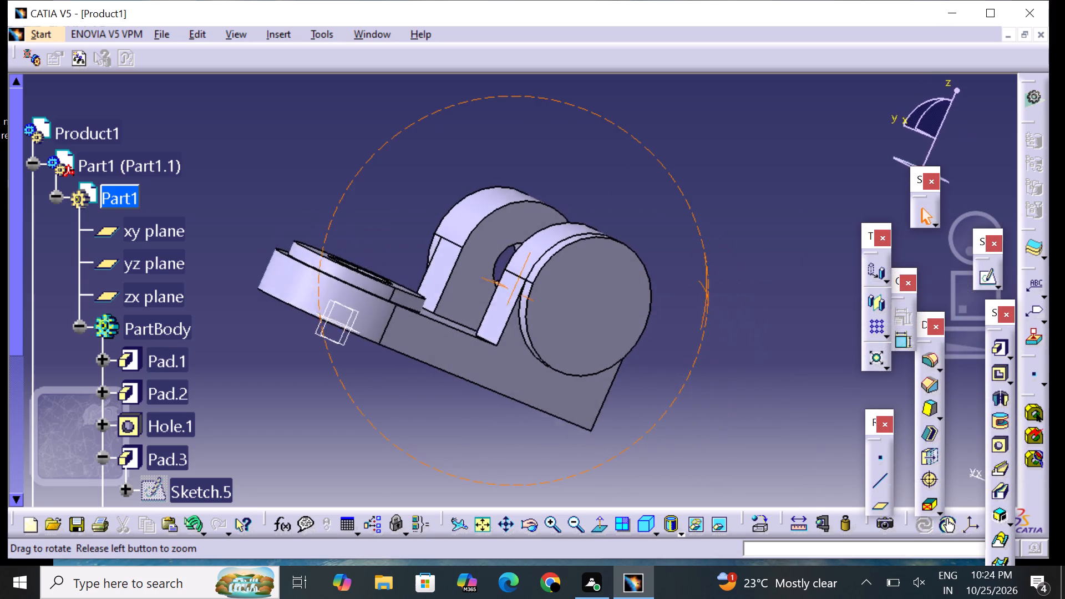
pyautogui.moveTo(732, 285); pyautogui.dragTo(708, 254, button='middle')
pyautogui.moveTo(732, 285); pyautogui.dragTo(707, 253, button='right')
pyautogui.scroll(1, 707, 253)
pyautogui.moveTo(404, 146); pyautogui.dragTo(437, 197, button='middle')
pyautogui.moveTo(407, 146); pyautogui.dragTo(437, 197, button='right')
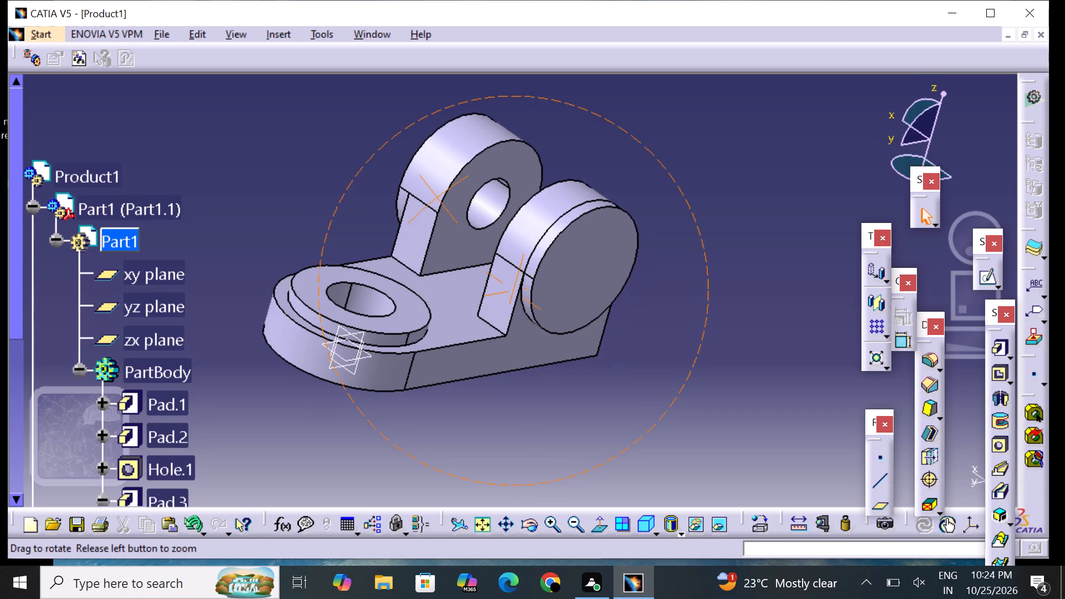
pyautogui.moveTo(437, 197); pyautogui.dragTo(461, 208, button='middle')
pyautogui.moveTo(437, 197); pyautogui.dragTo(461, 208, button='right')
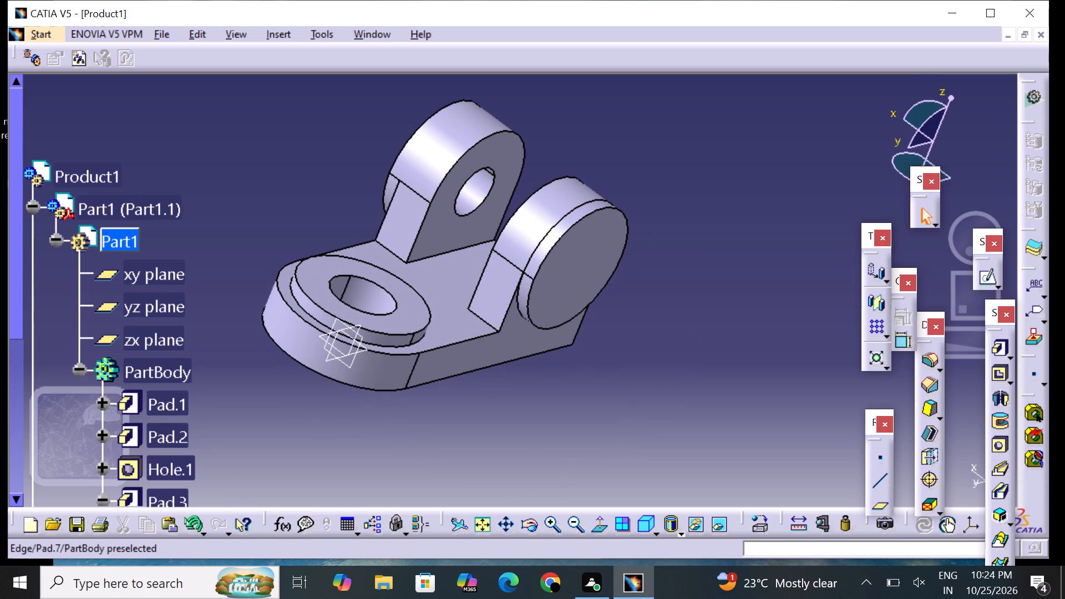
pyautogui.moveTo(682, 210); pyautogui.dragTo(656, 257, button='right')
pyautogui.moveTo(678, 226); pyautogui.dragTo(478, 258, button='middle')
pyautogui.moveTo(679, 226); pyautogui.dragTo(478, 258, button='right')
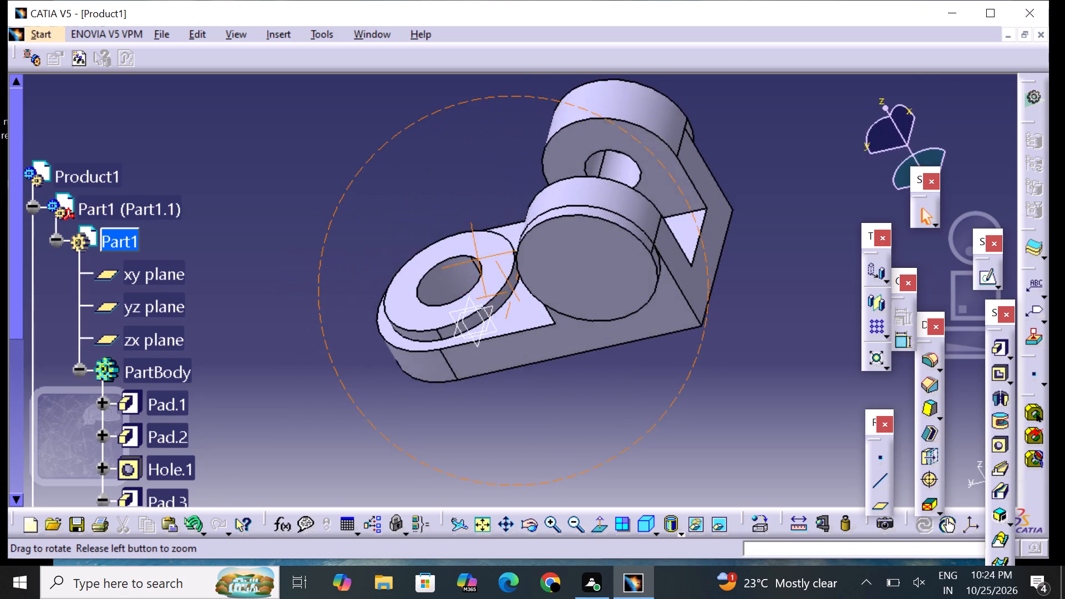
pyautogui.moveTo(478, 258); pyautogui.dragTo(657, 252, button='middle')
pyautogui.moveTo(478, 258); pyautogui.dragTo(657, 251, button='right')
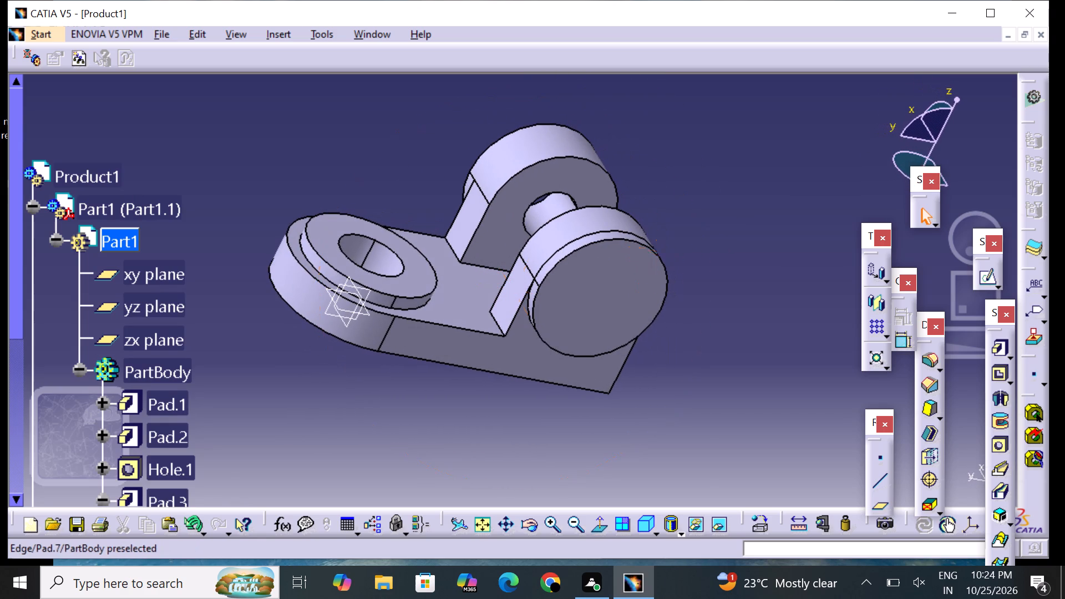
pyautogui.moveTo(712, 284); pyautogui.dragTo(646, 230, button='middle')
pyautogui.moveTo(714, 283); pyautogui.dragTo(646, 230, button='right')
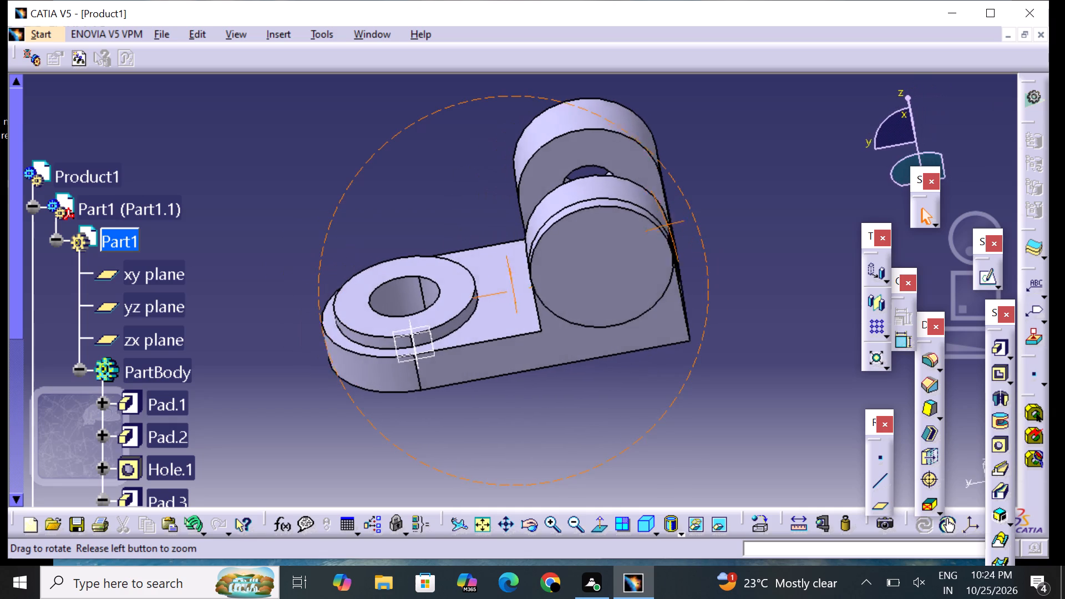
pyautogui.moveTo(646, 230); pyautogui.dragTo(644, 230, button='middle')
pyautogui.moveTo(646, 230); pyautogui.dragTo(642, 229, button='right')
# Create a blind, flat-bottomed hole of 20 mm diameter and 20 mm depth at the centre of the new circular pad.
pyautogui.moveTo(630, 405); pyautogui.dragTo(662, 344, button='middle')
pyautogui.moveTo(637, 403); pyautogui.dragTo(665, 342, button='right')
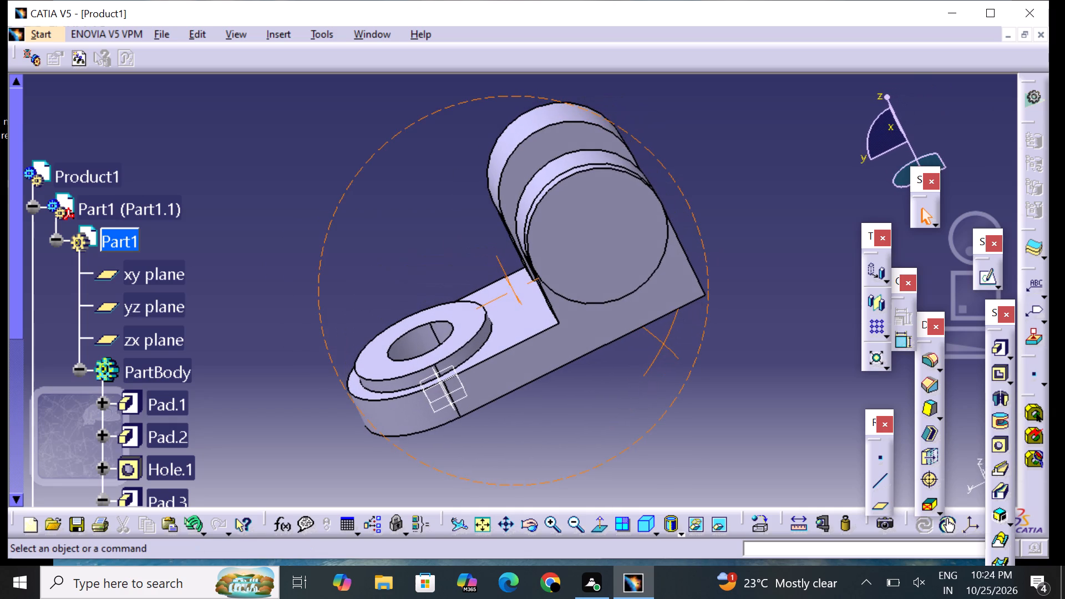
pyautogui.click(996, 445)
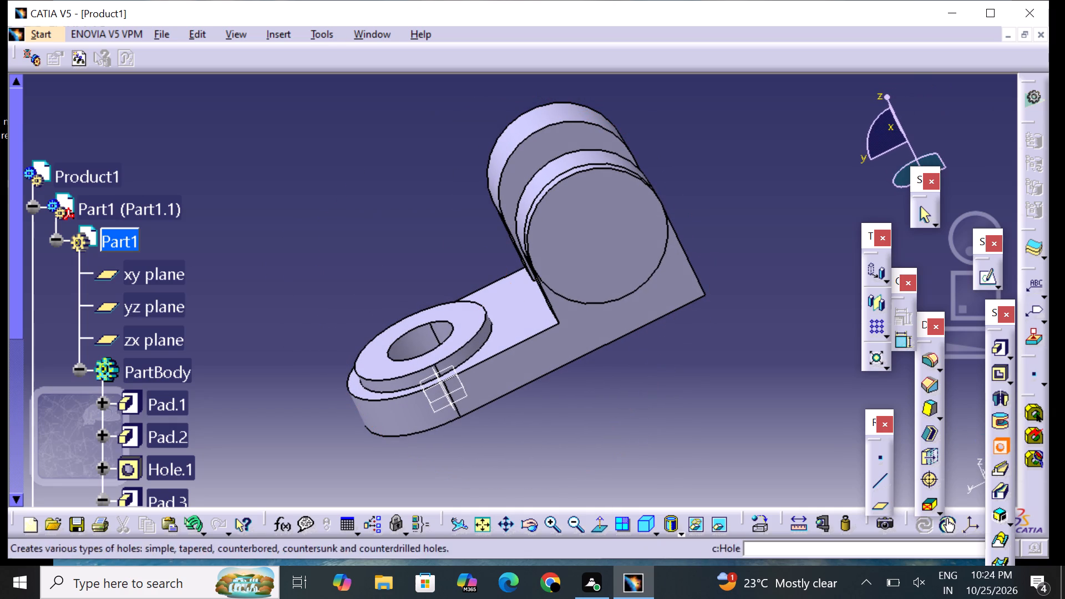
pyautogui.click(600, 233)
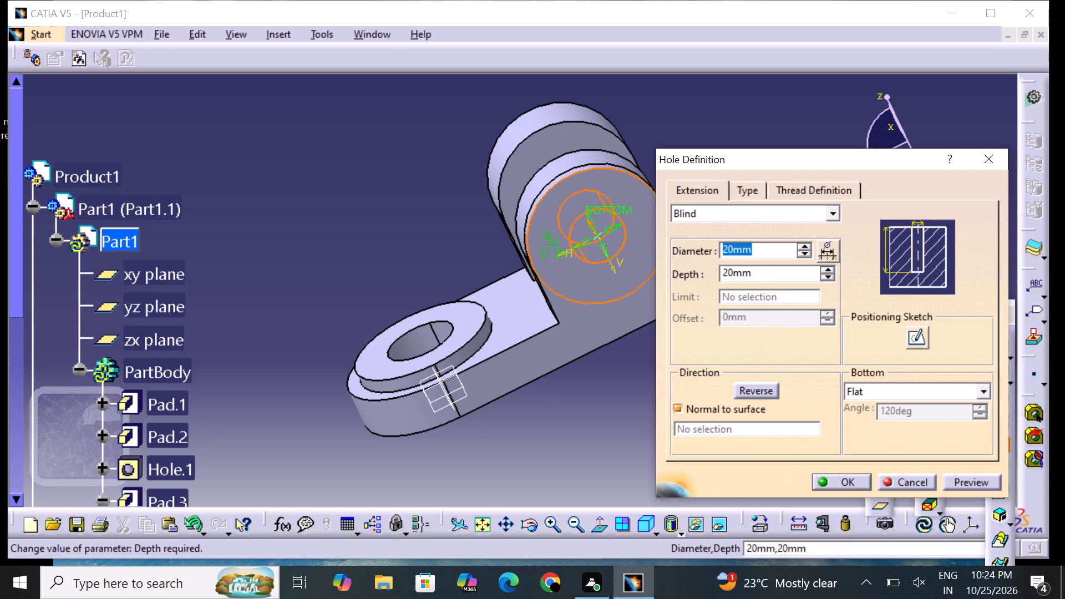
pyautogui.click(919, 341)
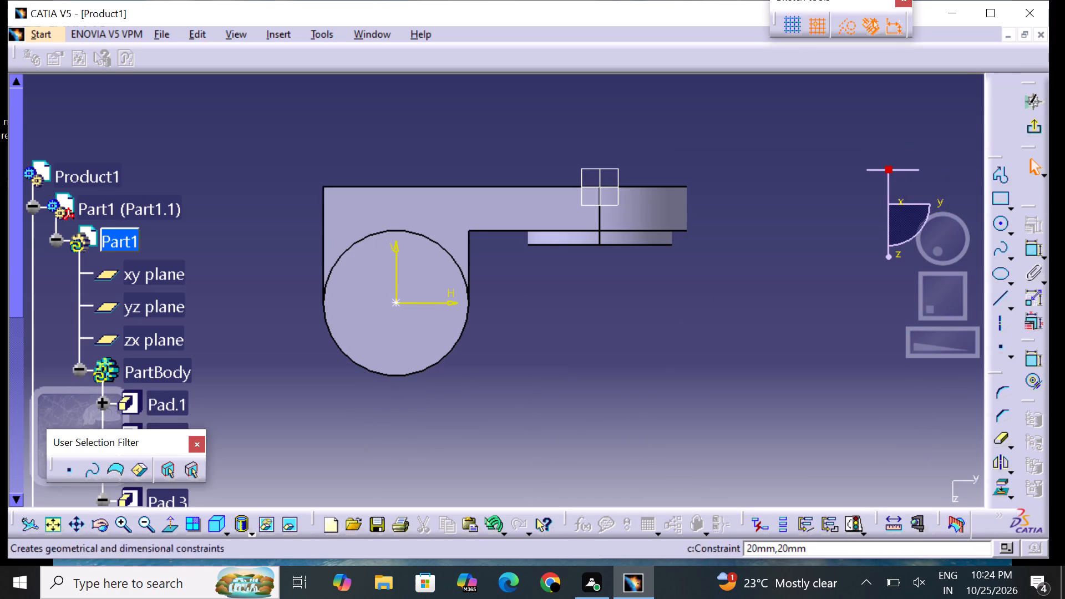
pyautogui.click(1025, 133)
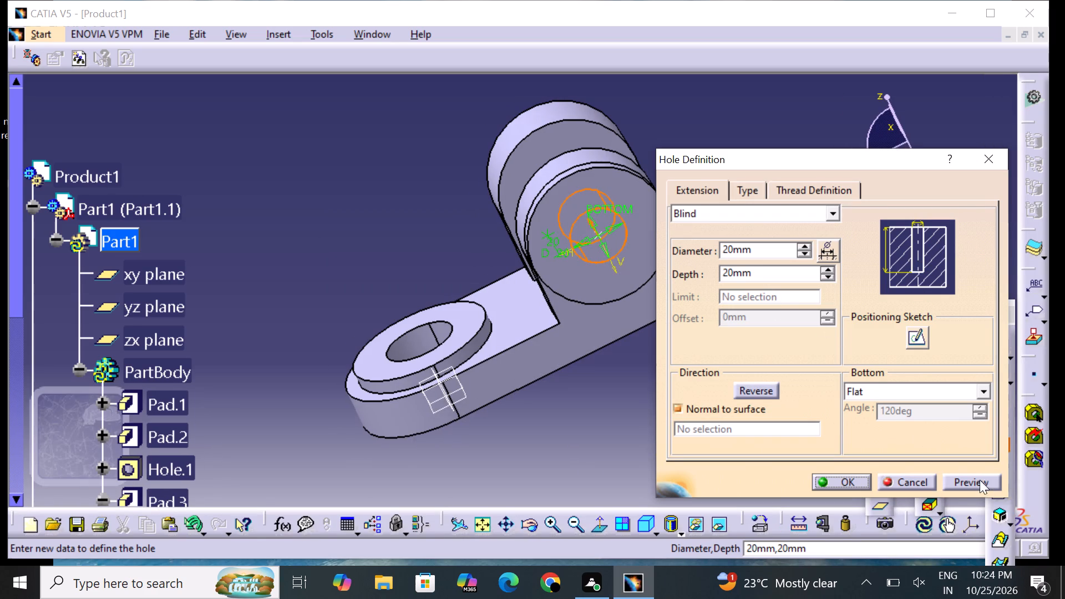
pyautogui.click(980, 480)
pyautogui.click(851, 480)
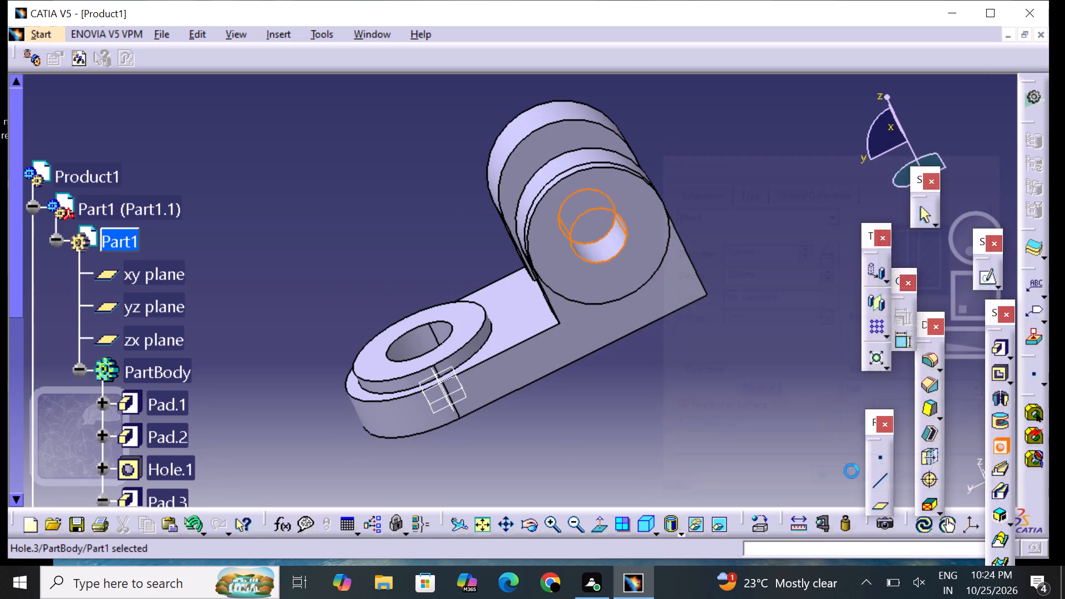
pyautogui.click(783, 334)
# Examine the holes, pads and uprights of the whole bracket from all sides.
pyautogui.moveTo(800, 249); pyautogui.dragTo(528, 376, button='middle')
pyautogui.moveTo(803, 249); pyautogui.dragTo(528, 376, button='right')
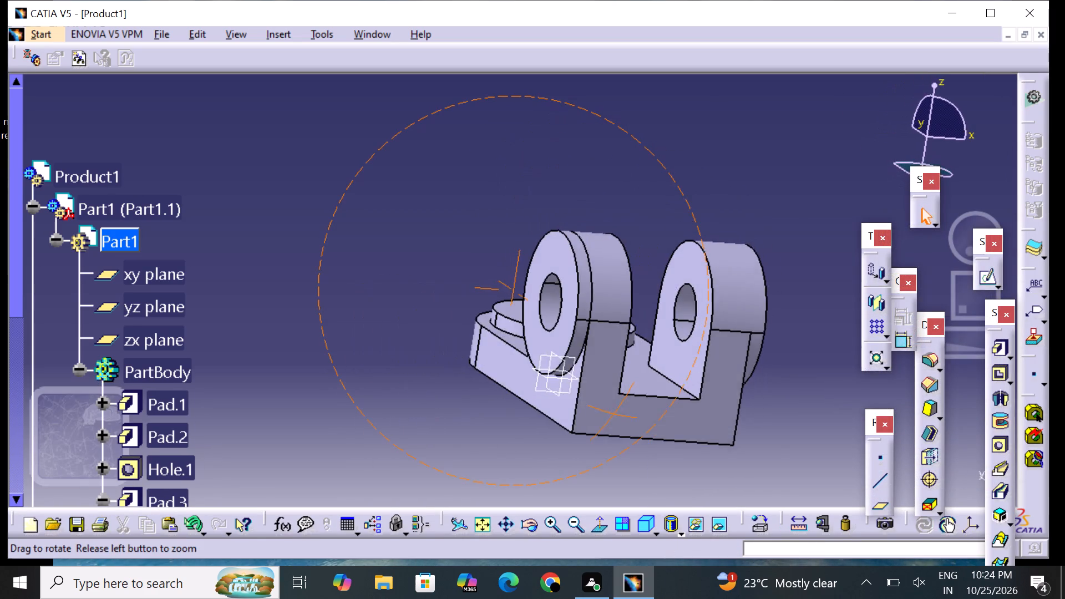
pyautogui.moveTo(528, 376); pyautogui.dragTo(433, 342, button='middle')
pyautogui.moveTo(528, 376); pyautogui.dragTo(398, 312, button='right')
pyautogui.moveTo(748, 319); pyautogui.dragTo(686, 288, button='middle')
pyautogui.moveTo(754, 319); pyautogui.dragTo(686, 288, button='right')
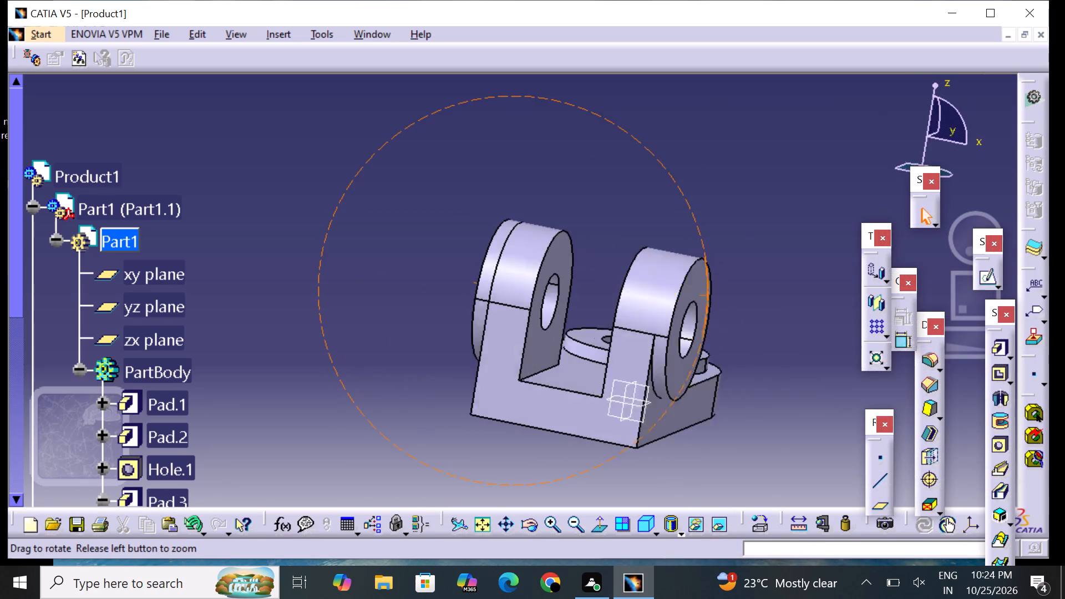
pyautogui.moveTo(686, 288); pyautogui.dragTo(561, 266, button='middle')
pyautogui.moveTo(686, 288); pyautogui.dragTo(586, 255, button='right')
pyautogui.moveTo(735, 216); pyautogui.dragTo(663, 317, button='middle')
pyautogui.moveTo(738, 216); pyautogui.dragTo(663, 317, button='right')
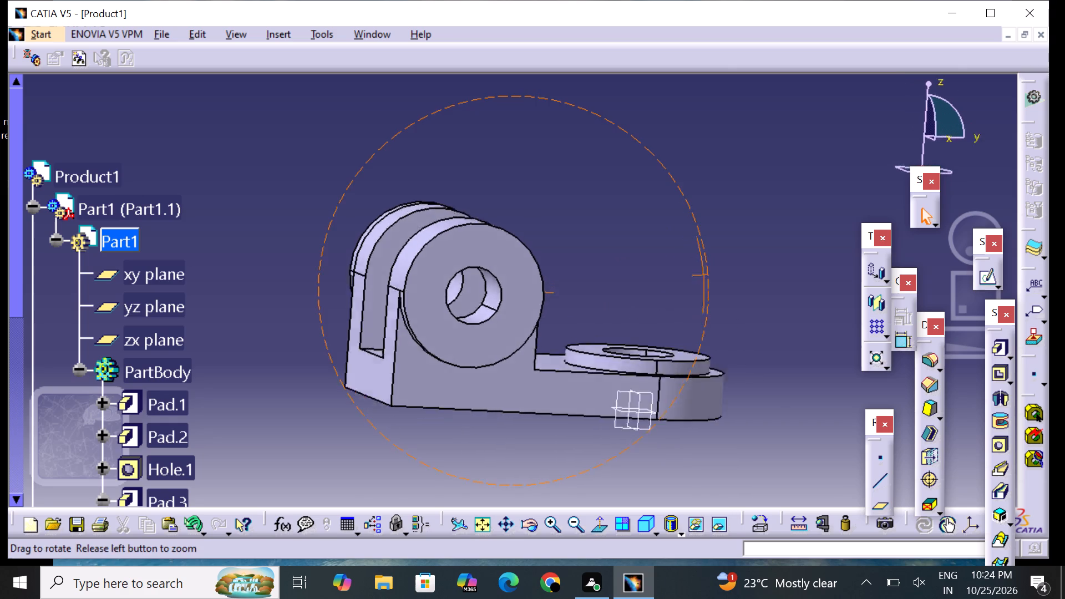
pyautogui.moveTo(663, 317); pyautogui.dragTo(526, 354, button='middle')
pyautogui.moveTo(663, 317); pyautogui.dragTo(534, 324, button='right')
pyautogui.moveTo(650, 184); pyautogui.dragTo(606, 255, button='middle')
pyautogui.scroll(1, 651, 184)
pyautogui.moveTo(651, 184); pyautogui.dragTo(575, 223, button='right')
pyautogui.moveTo(599, 116); pyautogui.dragTo(600, 116, button='middle')
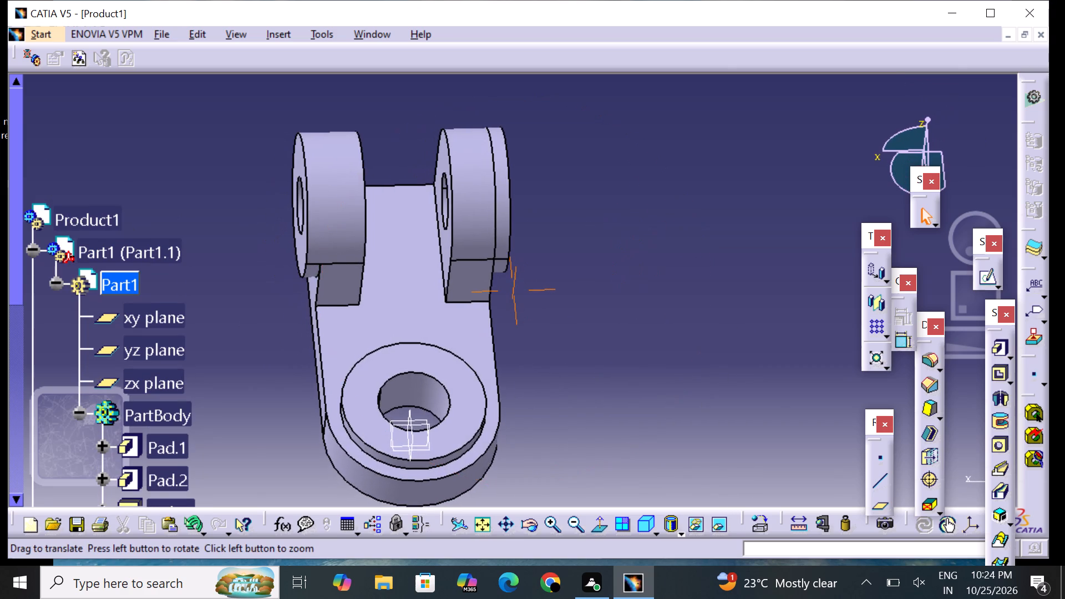
pyautogui.moveTo(600, 116); pyautogui.dragTo(736, 174, button='middle')
pyautogui.moveTo(534, 177); pyautogui.dragTo(578, 94, button='middle')
pyautogui.moveTo(538, 177); pyautogui.dragTo(578, 94, button='right')
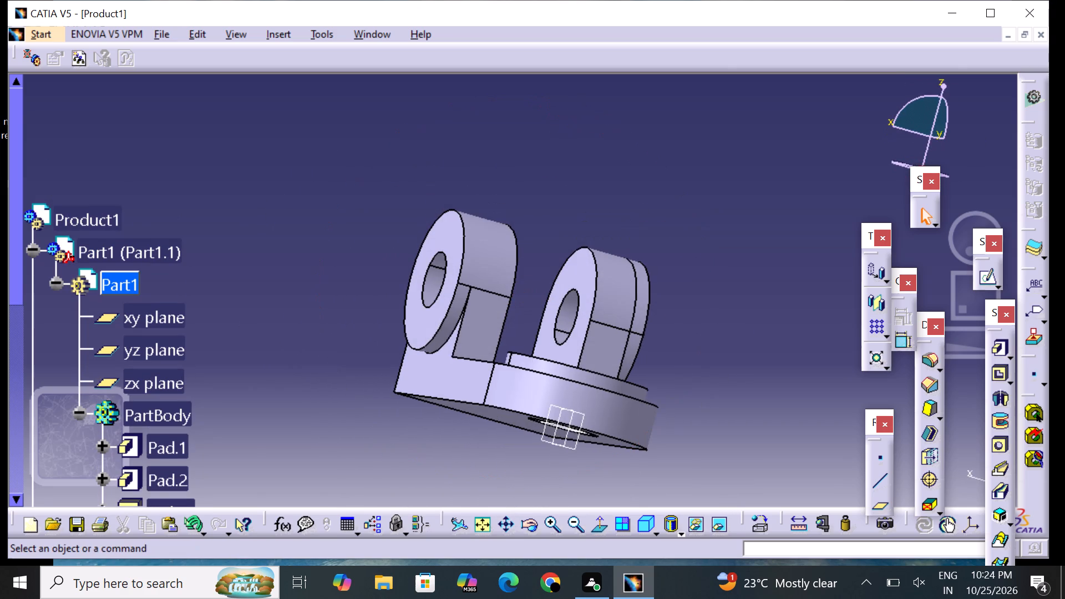
pyautogui.moveTo(698, 197); pyautogui.dragTo(580, 228, button='middle')
pyautogui.moveTo(699, 197); pyautogui.dragTo(583, 224, button='right')
pyautogui.moveTo(680, 254); pyautogui.dragTo(706, 205, button='middle')
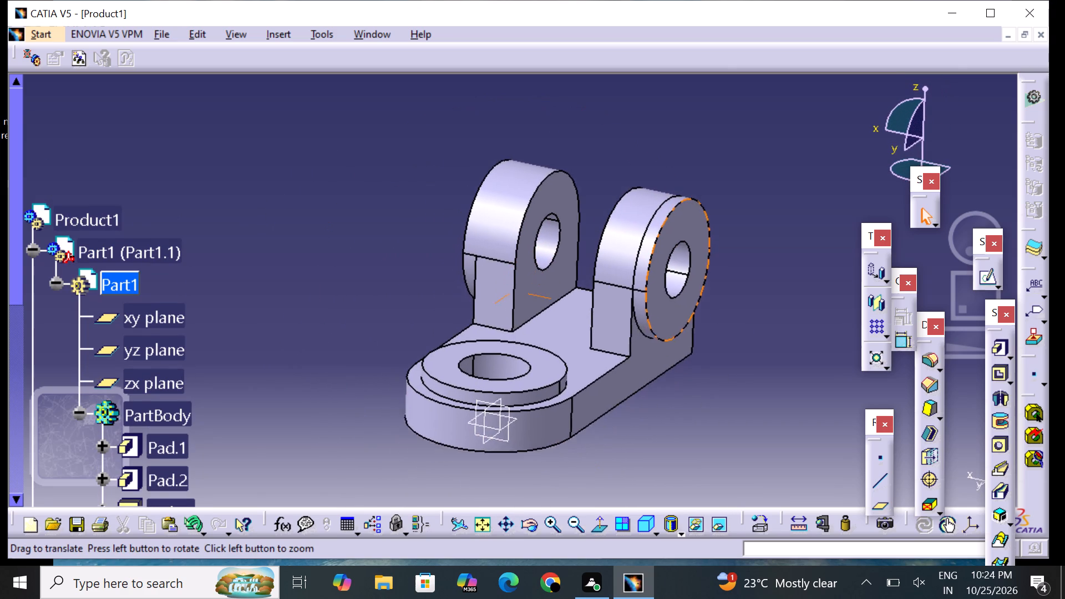
pyautogui.moveTo(706, 205); pyautogui.dragTo(709, 181, button='middle')
pyautogui.scroll(1, 713, 287)
pyautogui.moveTo(714, 288); pyautogui.dragTo(727, 271, button='middle')
pyautogui.moveTo(721, 288); pyautogui.dragTo(727, 271, button='right')
pyautogui.moveTo(736, 309); pyautogui.dragTo(724, 323, button='middle')
pyautogui.moveTo(737, 310); pyautogui.dragTo(724, 323, button='right')
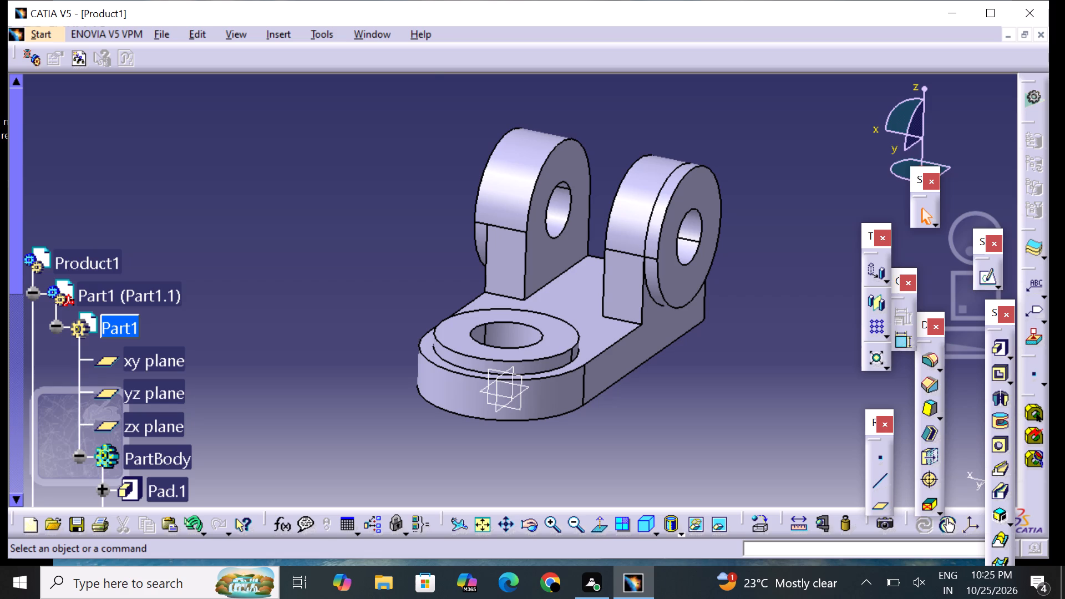
pyautogui.moveTo(427, 59); pyautogui.dragTo(489, 140, button='middle')
pyautogui.moveTo(434, 60); pyautogui.dragTo(489, 140, button='right')
pyautogui.moveTo(489, 140); pyautogui.dragTo(487, 148, button='right')
pyautogui.moveTo(489, 140); pyautogui.dragTo(484, 153, button='middle')
pyautogui.moveTo(470, 143); pyautogui.dragTo(518, 261, button='middle')
pyautogui.moveTo(473, 145); pyautogui.dragTo(506, 253, button='right')
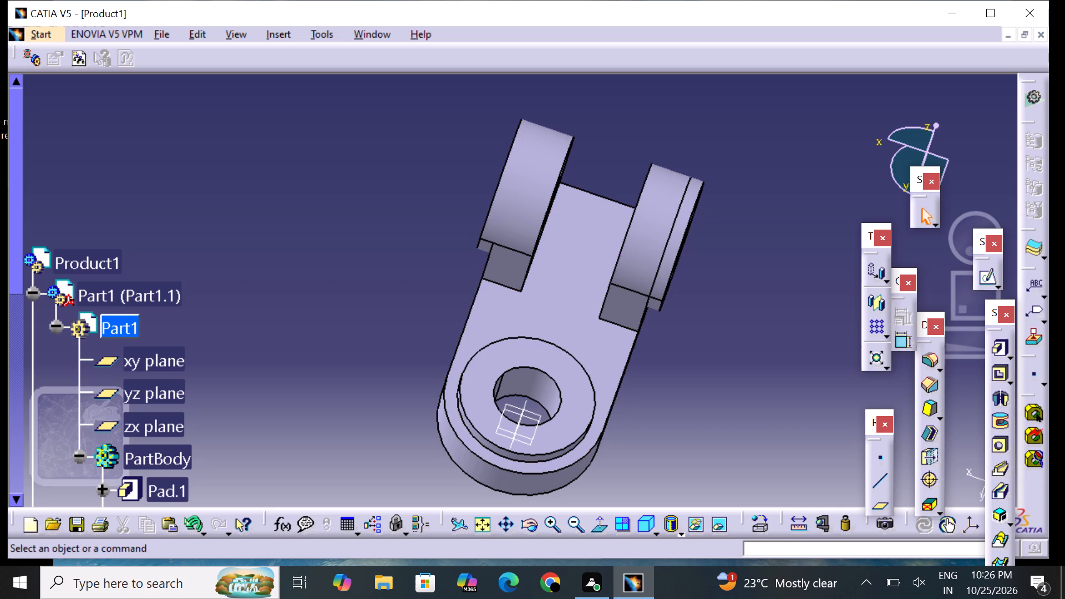
pyautogui.moveTo(757, 267); pyautogui.dragTo(635, 220, button='middle')
pyautogui.moveTo(757, 267); pyautogui.dragTo(633, 220, button='right')
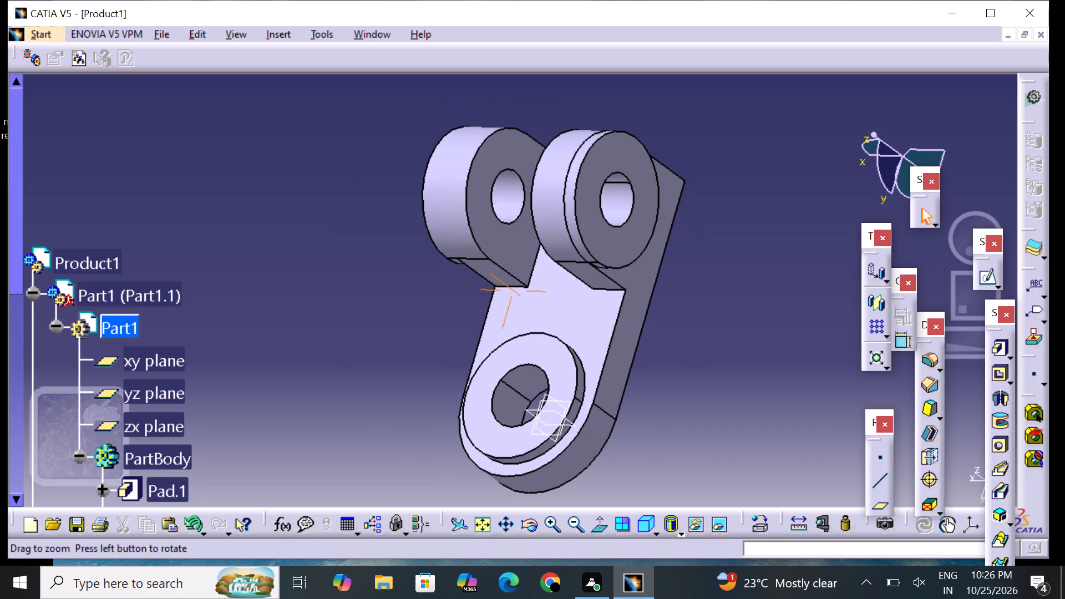
pyautogui.moveTo(635, 220); pyautogui.dragTo(641, 221, button='middle')
pyautogui.moveTo(713, 215); pyautogui.dragTo(768, 268, button='middle')
pyautogui.moveTo(718, 216); pyautogui.dragTo(768, 266, button='right')
pyautogui.moveTo(387, 278); pyautogui.dragTo(393, 278, button='middle')
pyautogui.moveTo(393, 278); pyautogui.dragTo(483, 281, button='right')
pyautogui.moveTo(393, 278); pyautogui.dragTo(483, 281, button='middle')
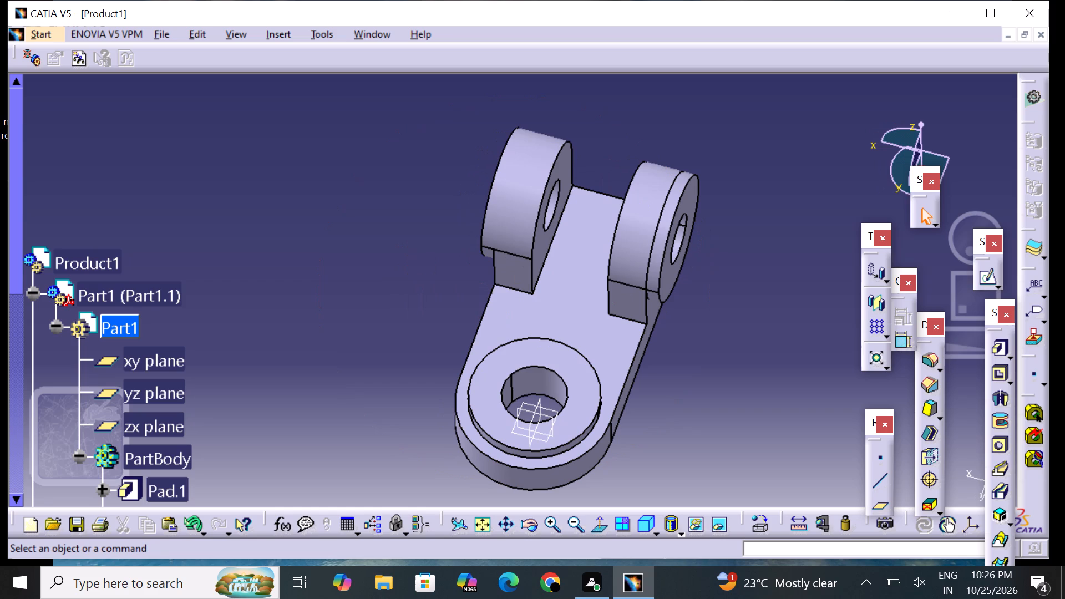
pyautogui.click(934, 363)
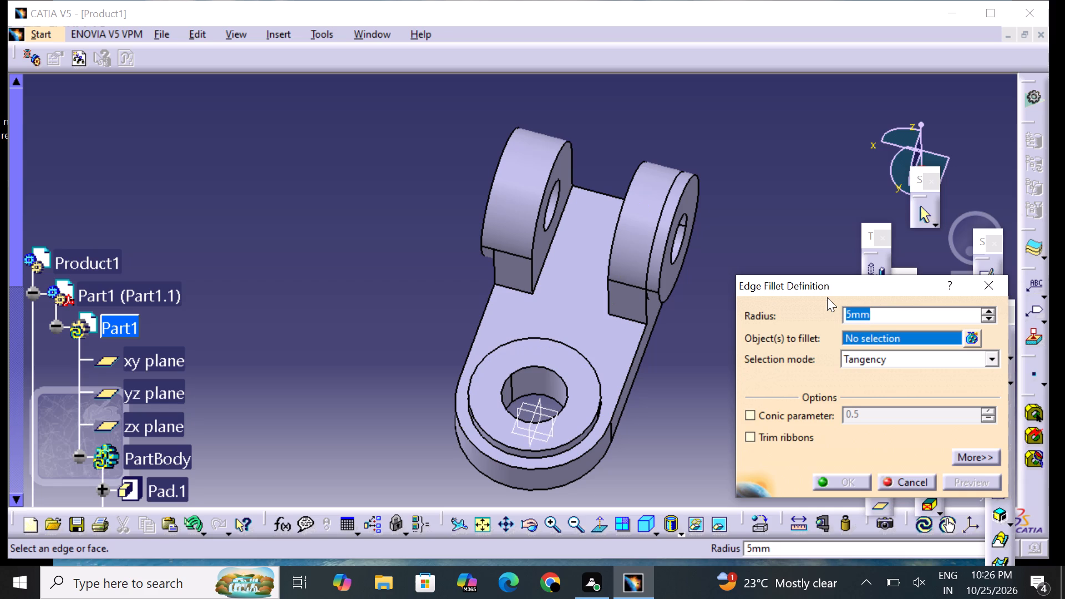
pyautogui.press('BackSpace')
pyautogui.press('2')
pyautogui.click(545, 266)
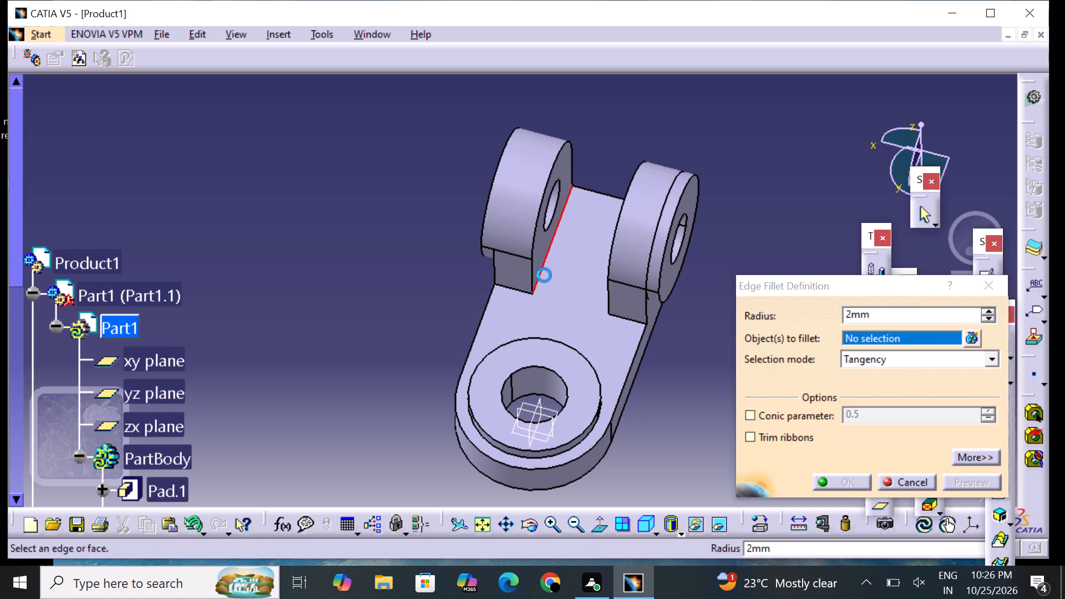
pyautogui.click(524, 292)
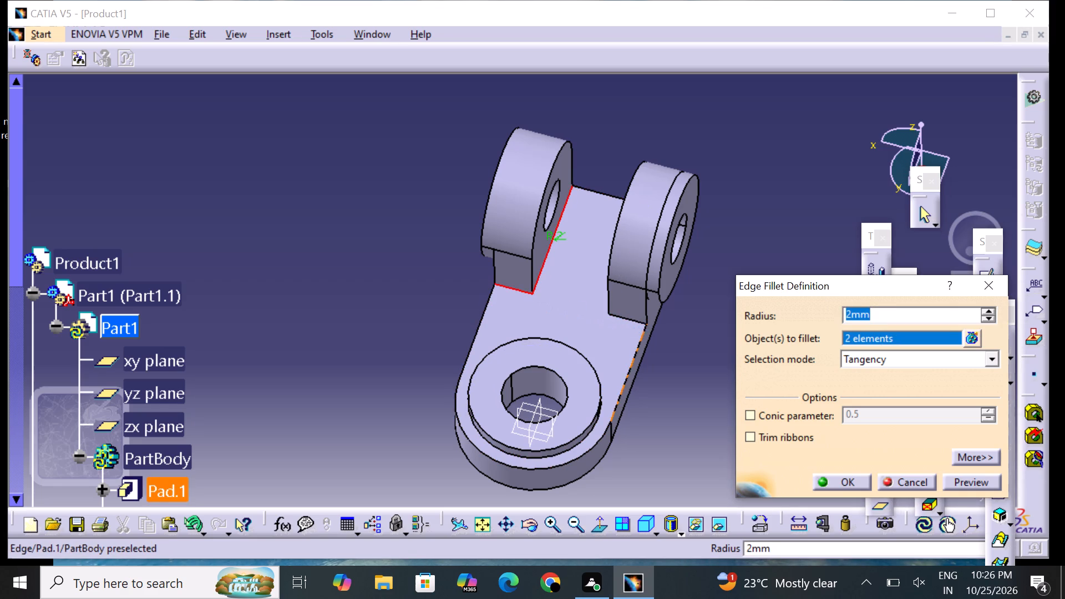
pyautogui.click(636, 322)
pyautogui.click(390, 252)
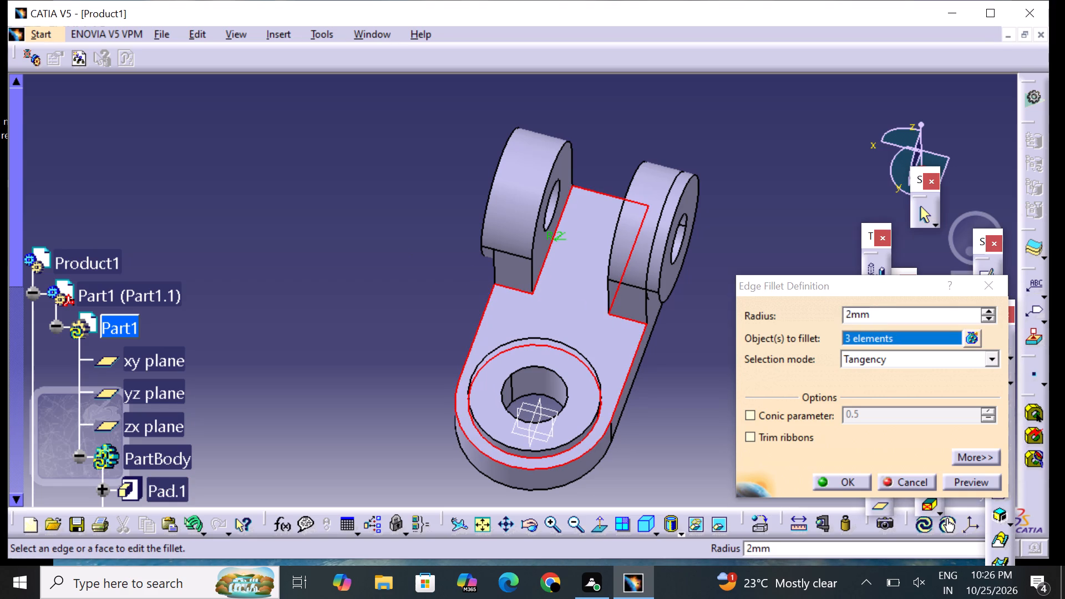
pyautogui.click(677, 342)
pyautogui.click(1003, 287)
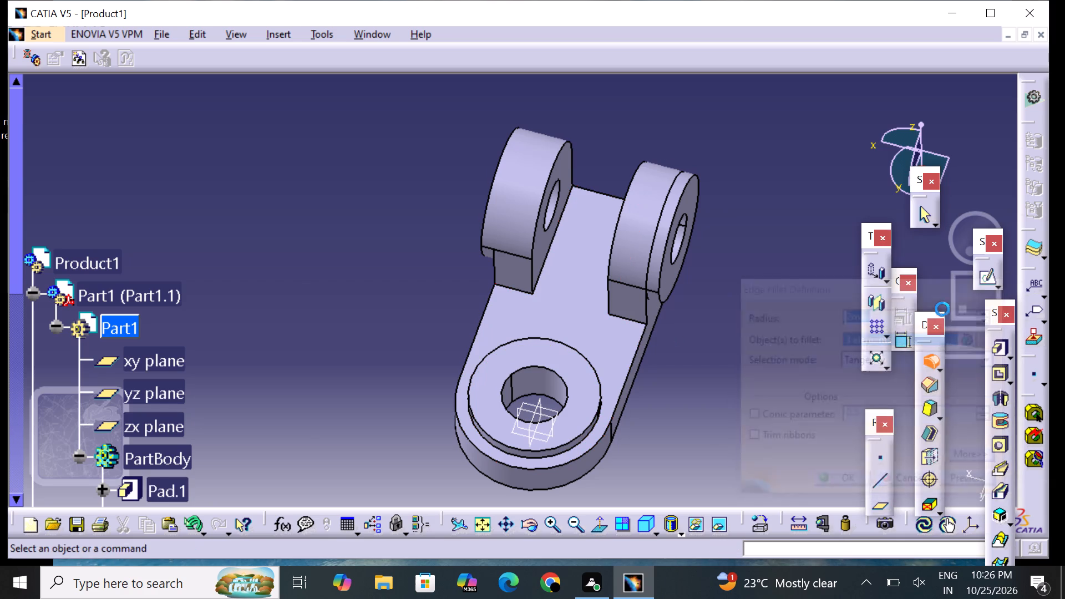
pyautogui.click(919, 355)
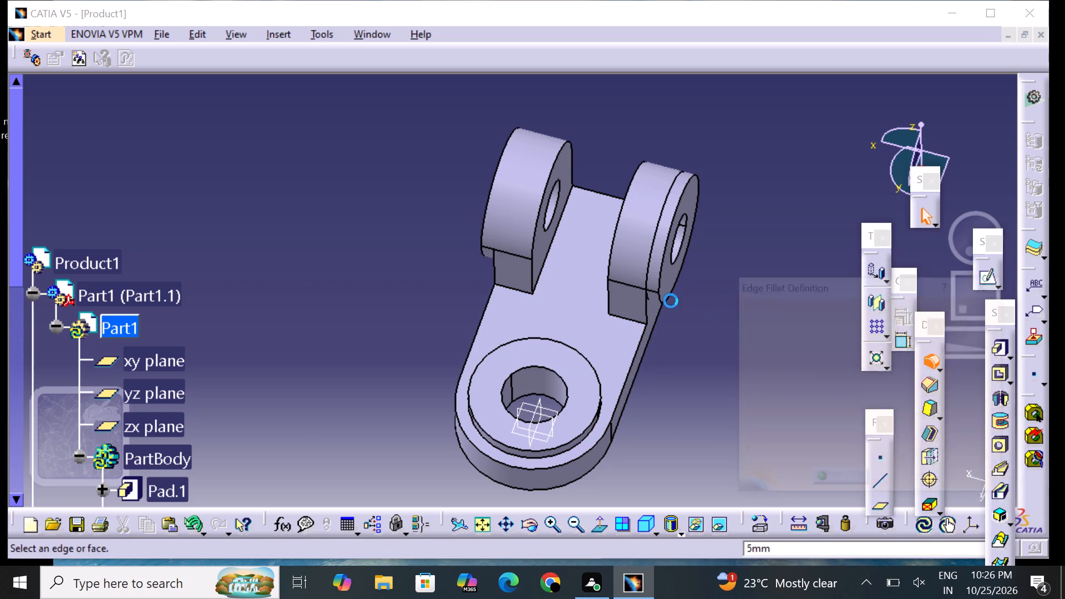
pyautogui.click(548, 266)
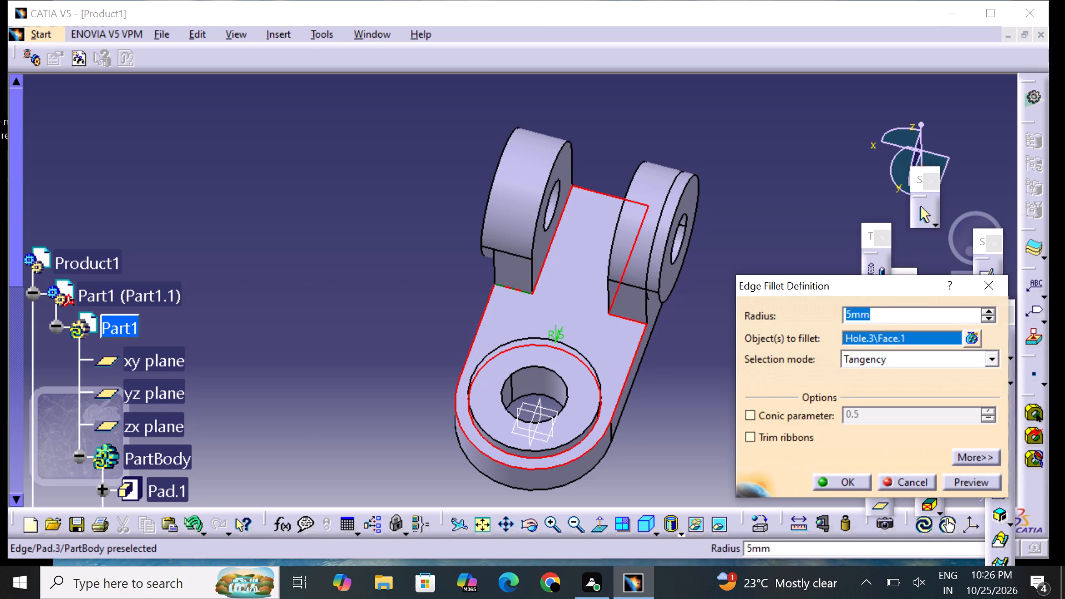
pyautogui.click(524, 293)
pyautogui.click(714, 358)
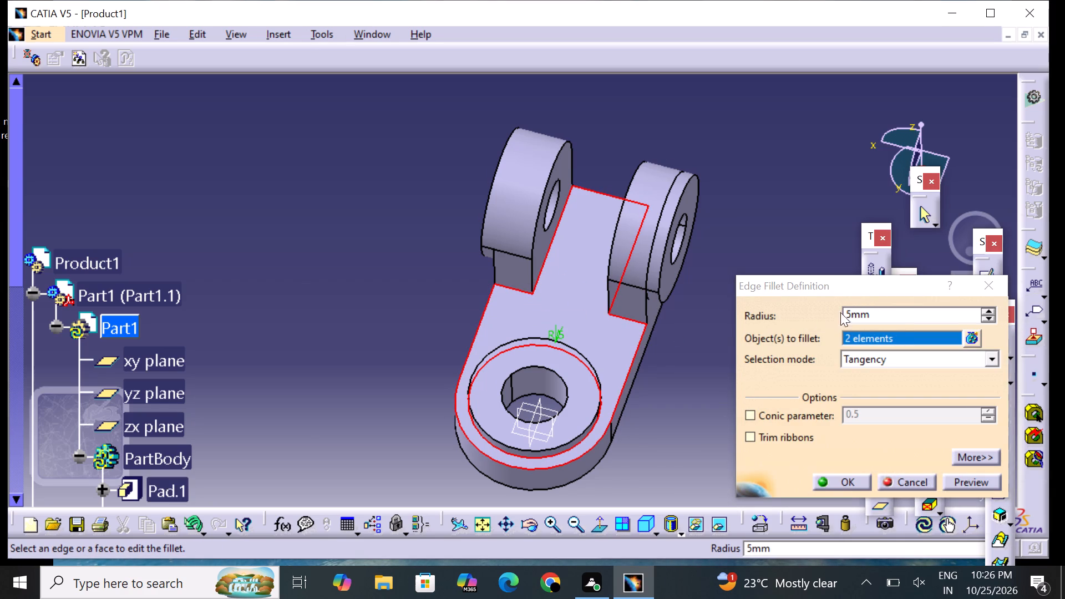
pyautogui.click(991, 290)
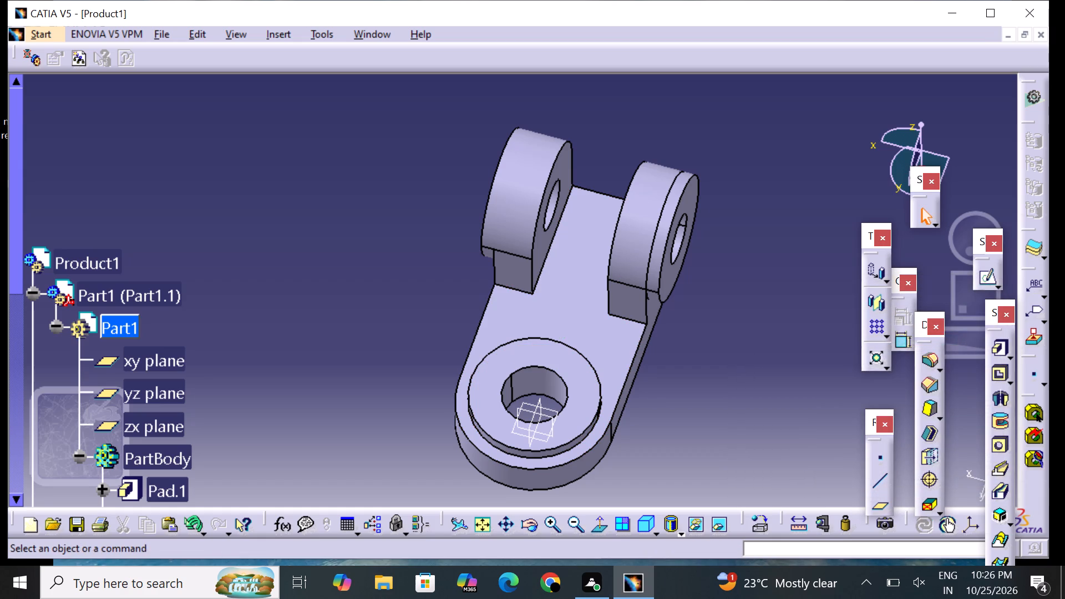
# Round the front bottom edge where the upright without the circular pad meets the base with a 2 mm edge fillet.
pyautogui.click(640, 321)
pyautogui.click(728, 329)
pyautogui.click(634, 321)
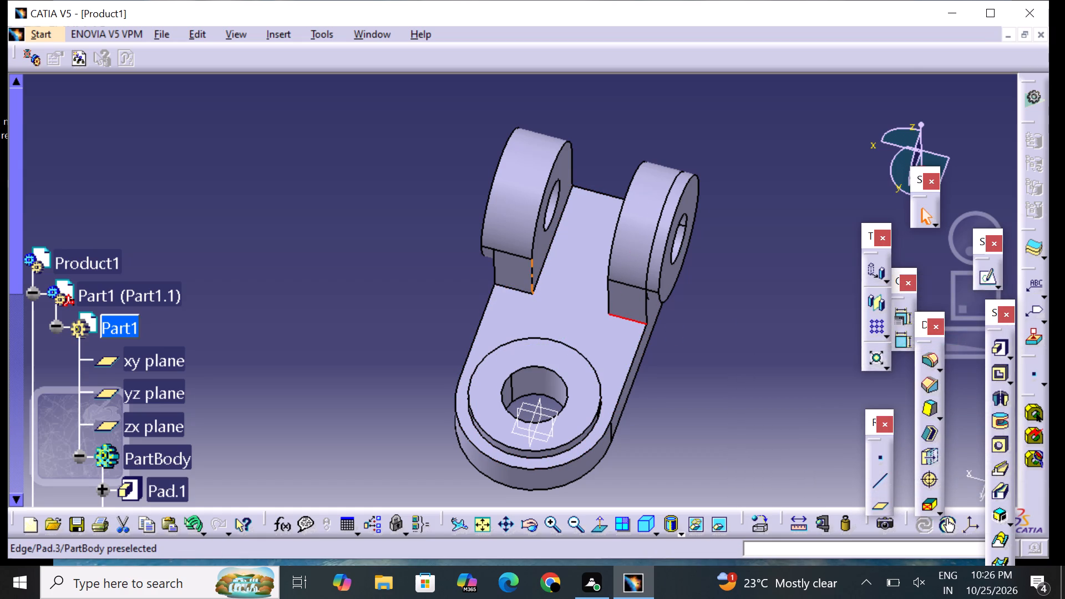
pyautogui.click(521, 291)
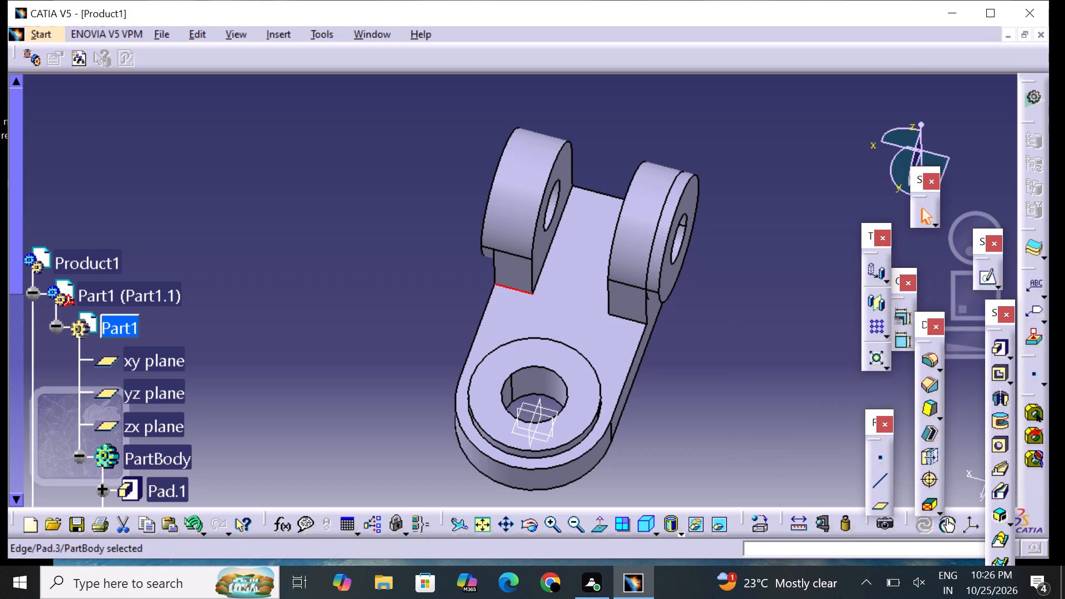
pyautogui.click(937, 363)
pyautogui.click(934, 362)
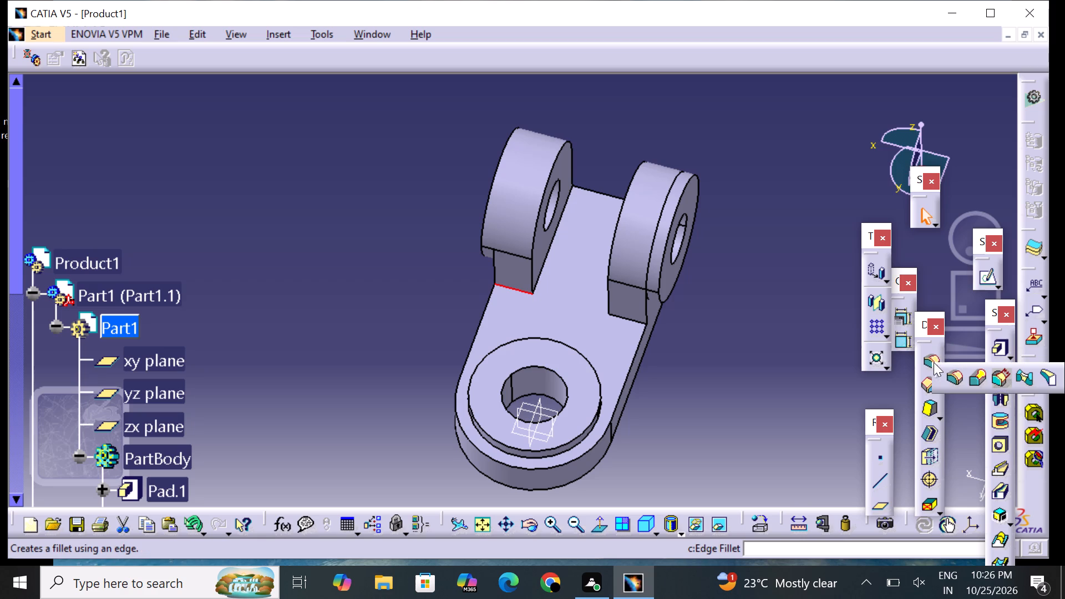
pyautogui.click(926, 356)
pyautogui.click(933, 364)
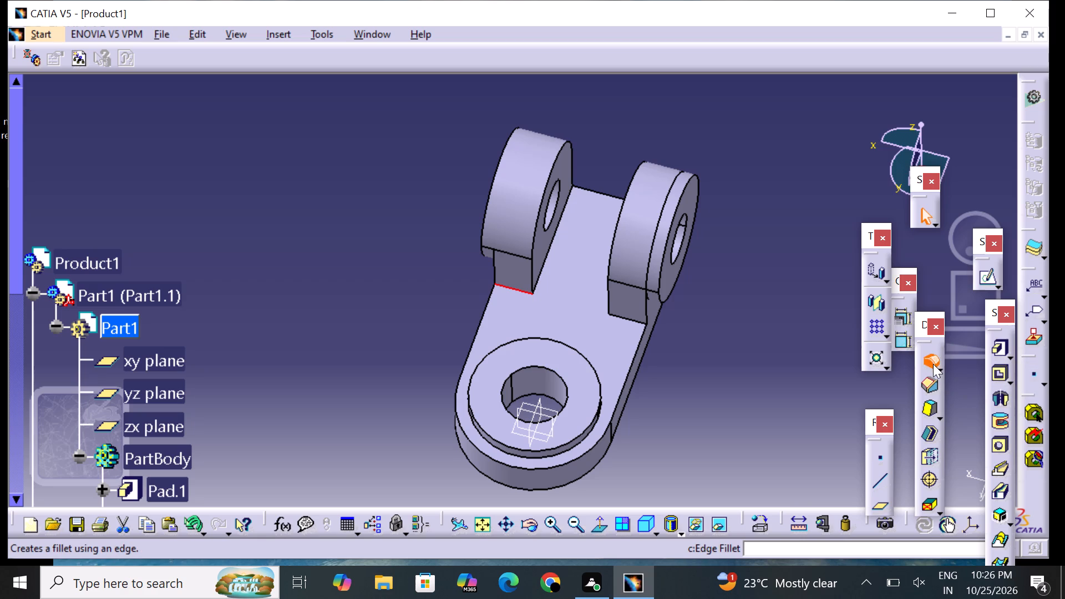
pyautogui.press('BackSpace')
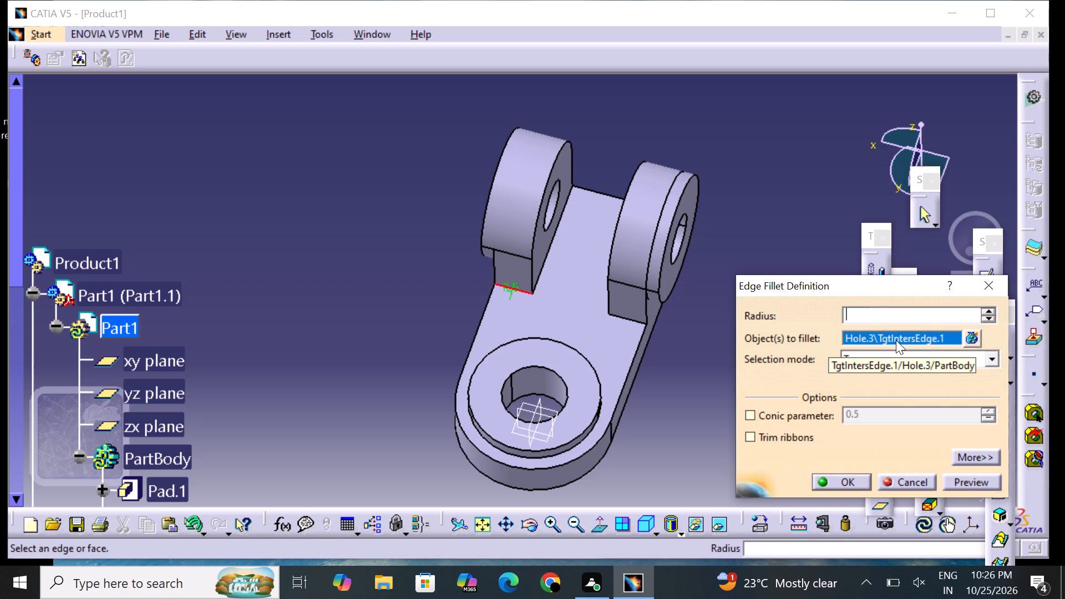
pyautogui.press('2')
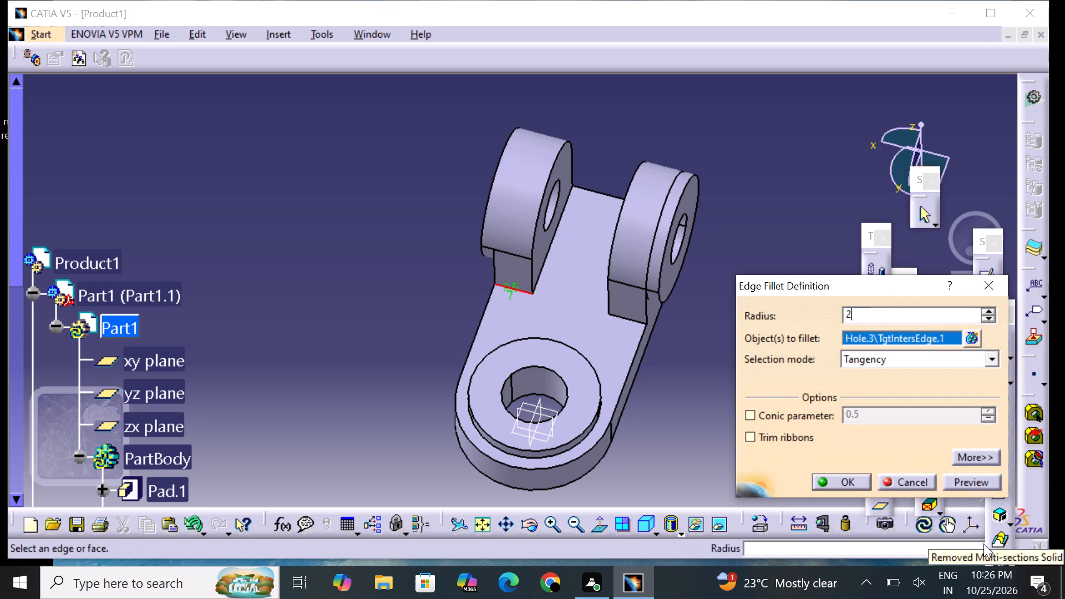
pyautogui.click(848, 480)
pyautogui.click(780, 412)
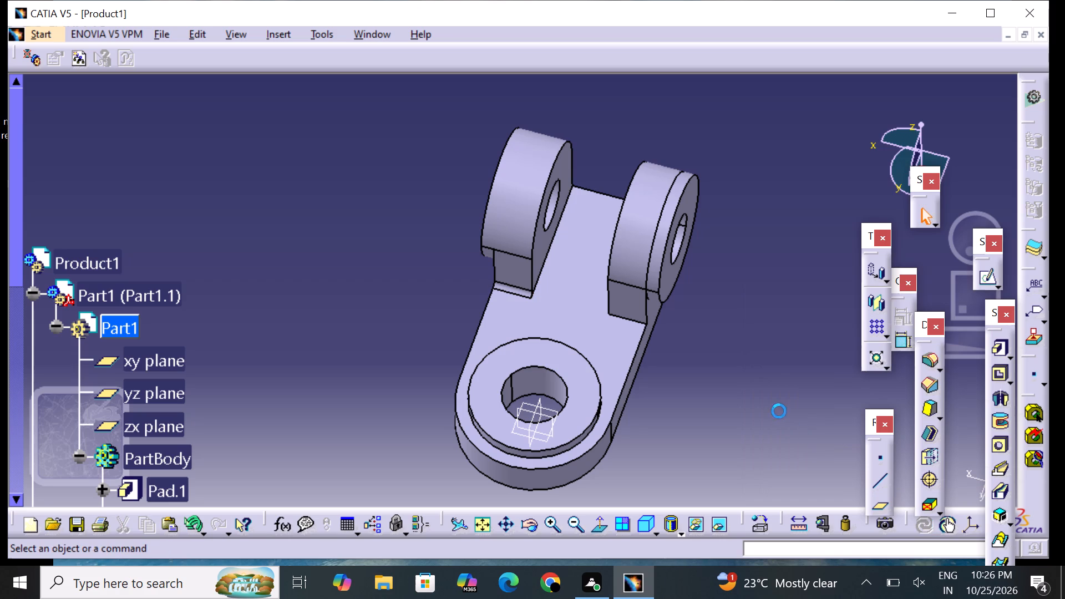
# Apply a 2 mm edge fillet to the front bottom edge of the upright carrying the circular pad.
pyautogui.click(929, 363)
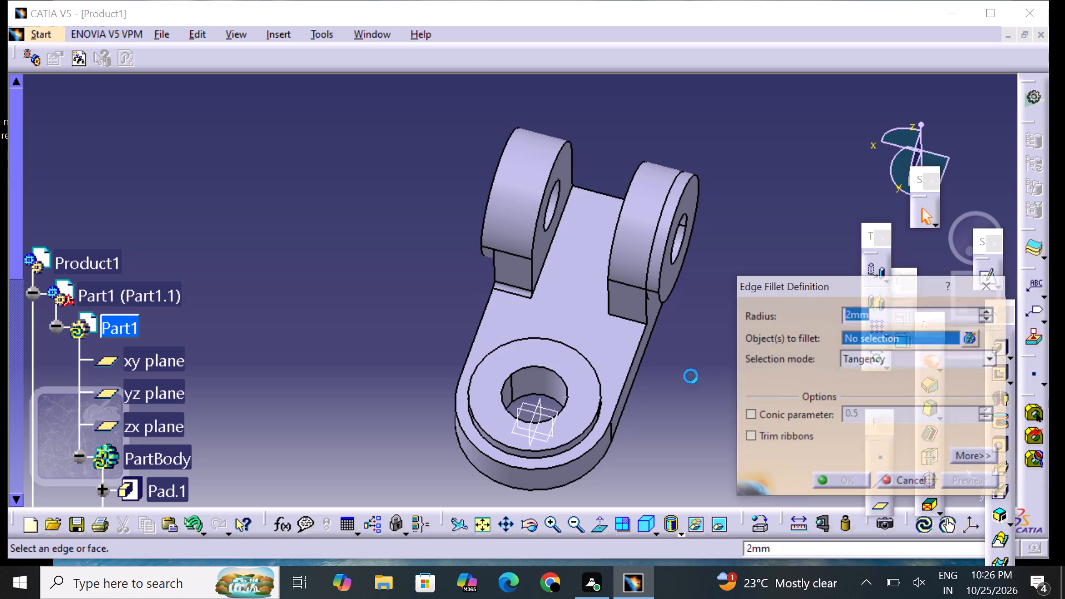
pyautogui.click(634, 322)
pyautogui.click(860, 480)
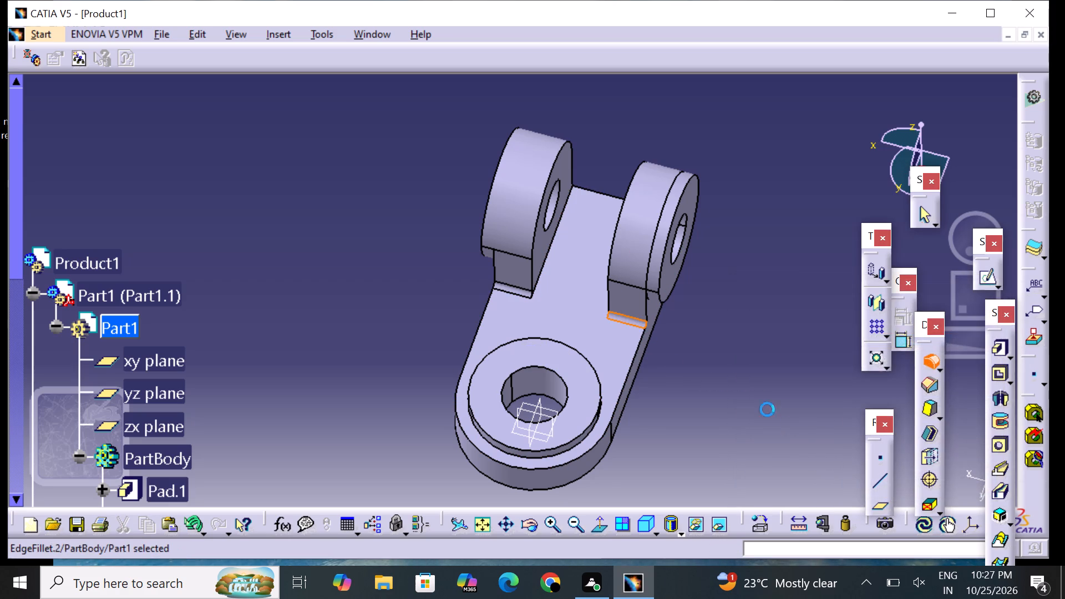
pyautogui.click(761, 388)
# Fillet the long inner edge between the base and the upright carrying the circular pad with a 2 mm radius.
pyautogui.moveTo(385, 163); pyautogui.dragTo(479, 301, button='middle')
pyautogui.moveTo(391, 164); pyautogui.dragTo(479, 300, button='right')
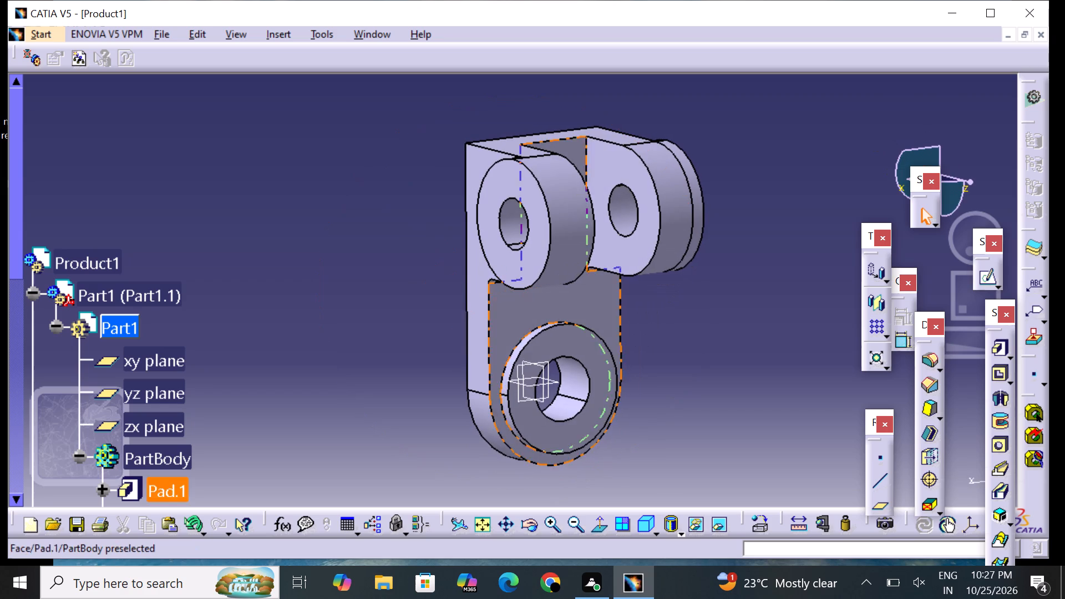
pyautogui.moveTo(768, 162); pyautogui.dragTo(494, 126, button='middle')
pyautogui.moveTo(772, 162); pyautogui.dragTo(494, 126, button='right')
pyautogui.scroll(1, 494, 126)
pyautogui.click(505, 182)
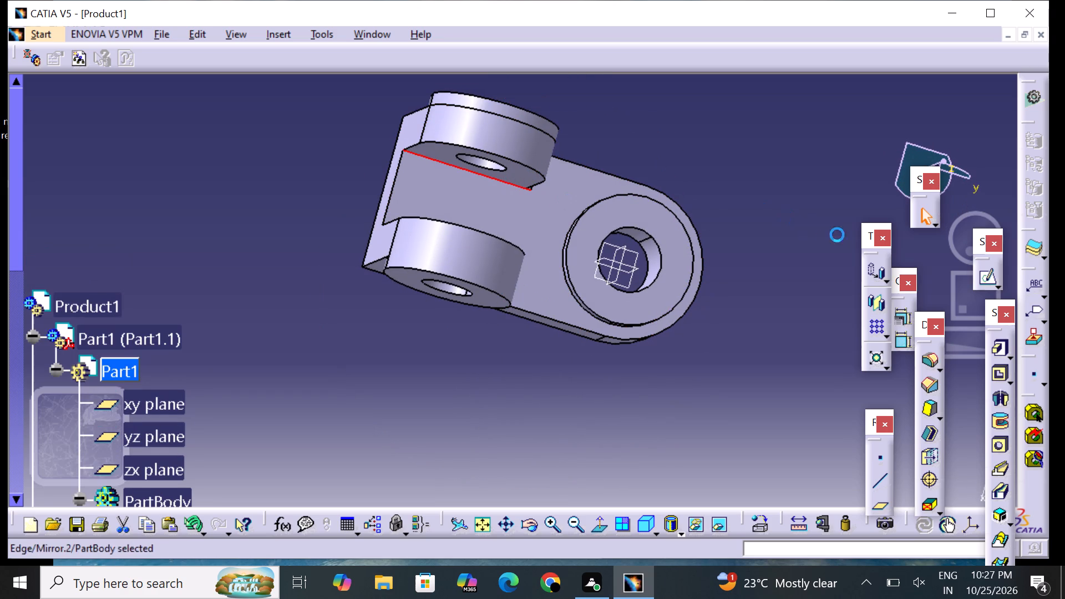
pyautogui.click(929, 359)
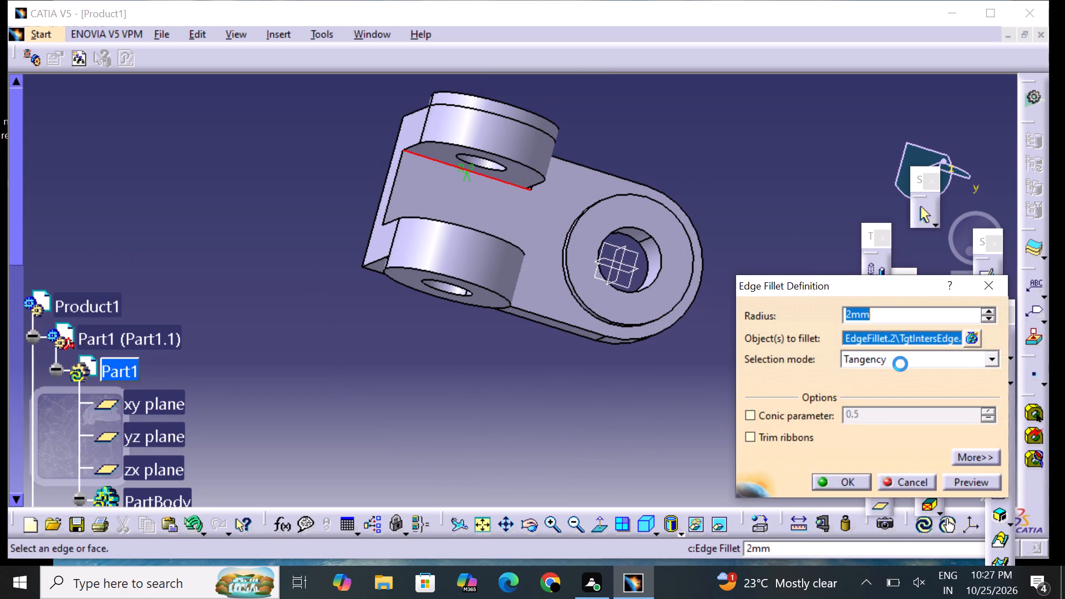
pyautogui.click(843, 479)
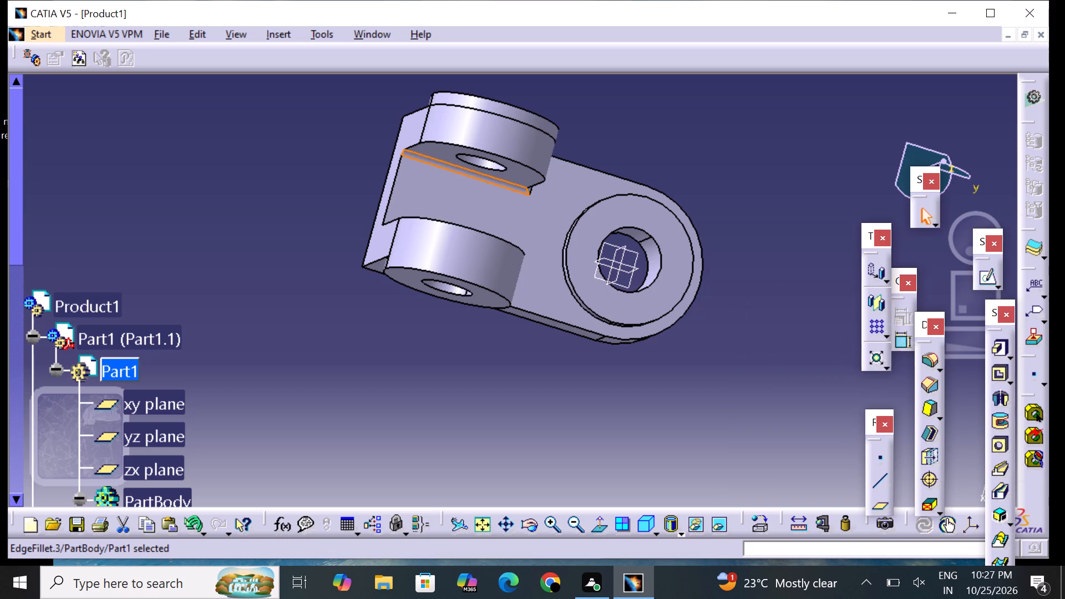
pyautogui.click(773, 290)
# Fillet the long inner edge between the base and the upright without the circular pad with a 2 mm radius.
pyautogui.moveTo(825, 296); pyautogui.dragTo(686, 377, button='middle')
pyautogui.moveTo(828, 298); pyautogui.dragTo(641, 378, button='right')
pyautogui.moveTo(795, 212); pyautogui.dragTo(612, 275, button='middle')
pyautogui.moveTo(795, 212); pyautogui.dragTo(612, 275, button='right')
pyautogui.click(526, 253)
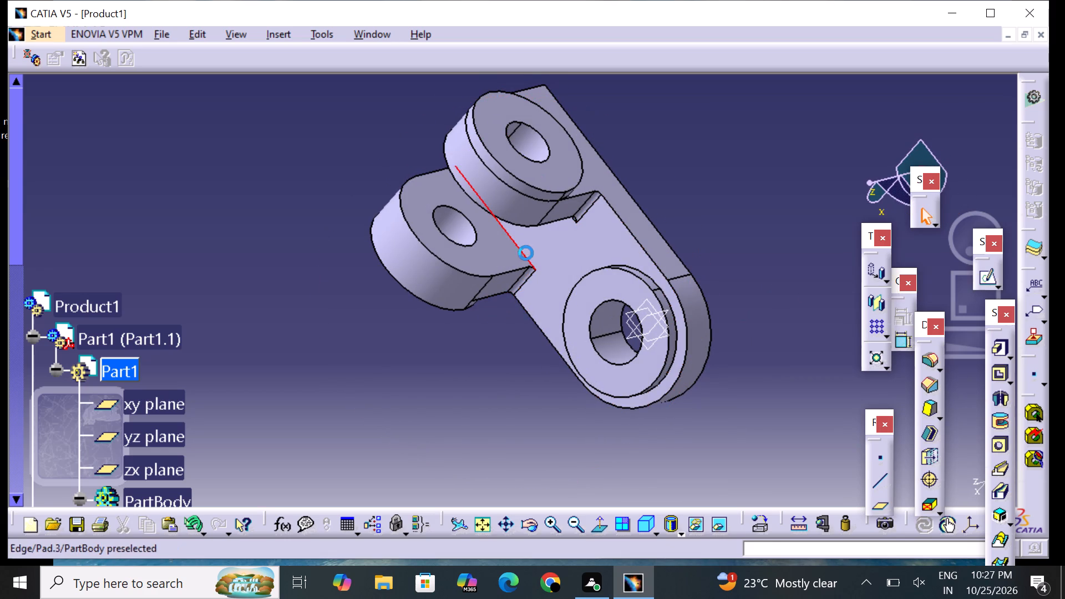
pyautogui.click(931, 358)
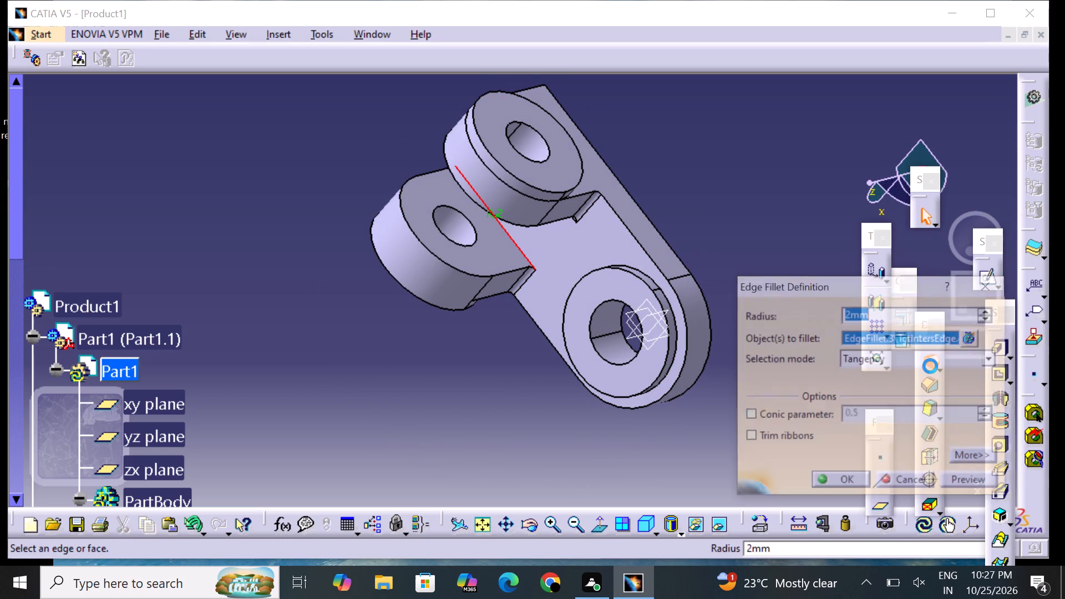
pyautogui.click(843, 490)
pyautogui.click(855, 480)
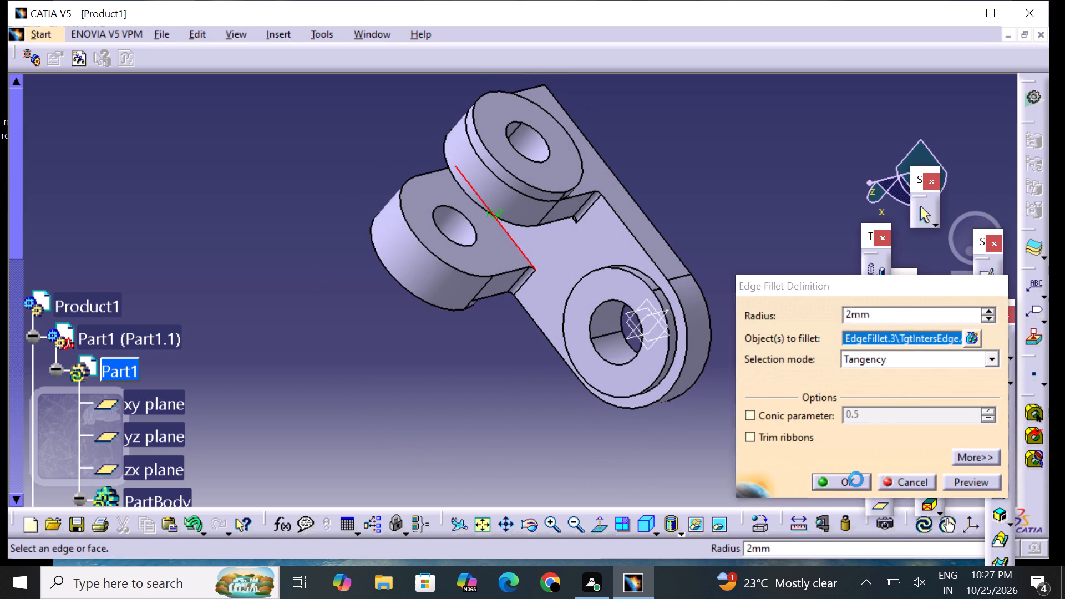
pyautogui.moveTo(573, 356); pyautogui.dragTo(524, 361)
# Examine the filleted joints between both uprights and the base from several sides.
pyautogui.moveTo(338, 332); pyautogui.dragTo(524, 263, button='middle')
pyautogui.moveTo(371, 317); pyautogui.dragTo(524, 263, button='right')
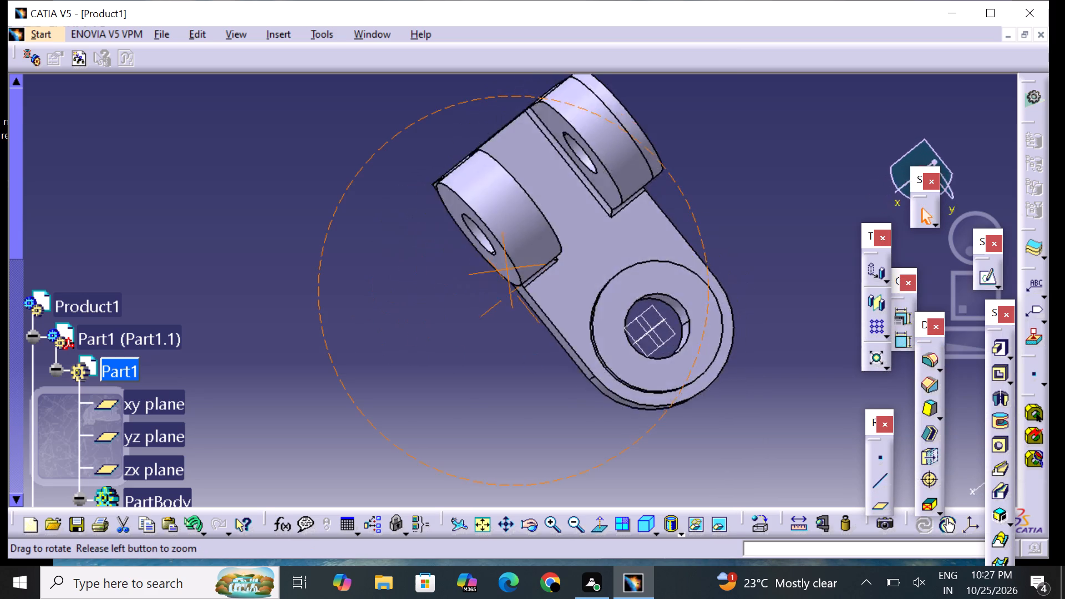
pyautogui.moveTo(524, 263); pyautogui.dragTo(633, 193, button='right')
pyautogui.moveTo(524, 263); pyautogui.dragTo(636, 196, button='middle')
pyautogui.moveTo(722, 283); pyautogui.dragTo(605, 271, button='middle')
pyautogui.moveTo(724, 283); pyautogui.dragTo(605, 271, button='right')
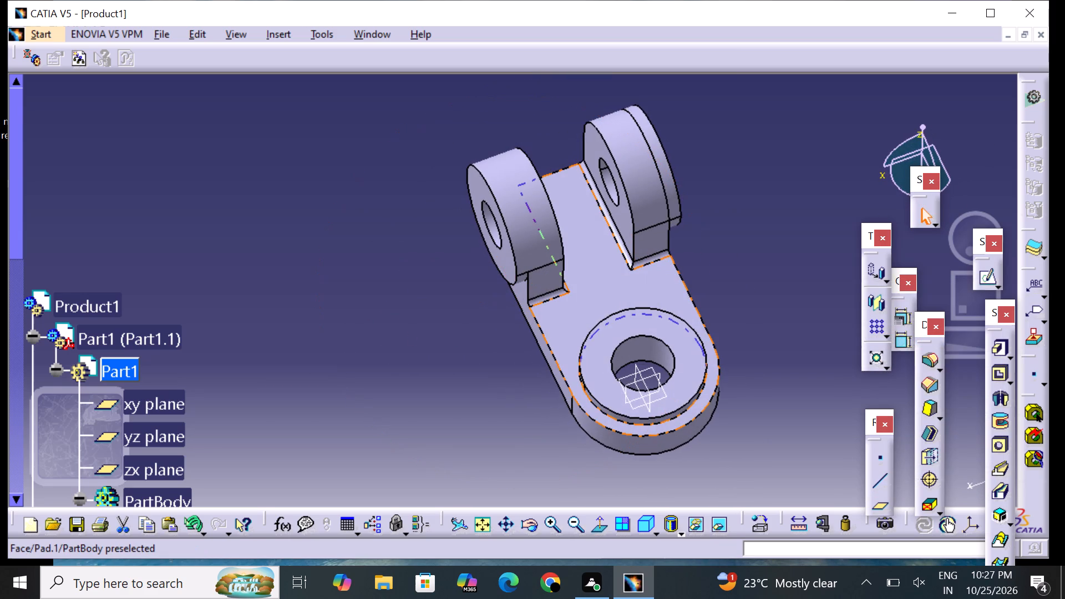
pyautogui.scroll(1, 718, 298)
pyautogui.moveTo(721, 297); pyautogui.dragTo(555, 393, button='middle')
pyautogui.moveTo(726, 297); pyautogui.dragTo(555, 393, button='right')
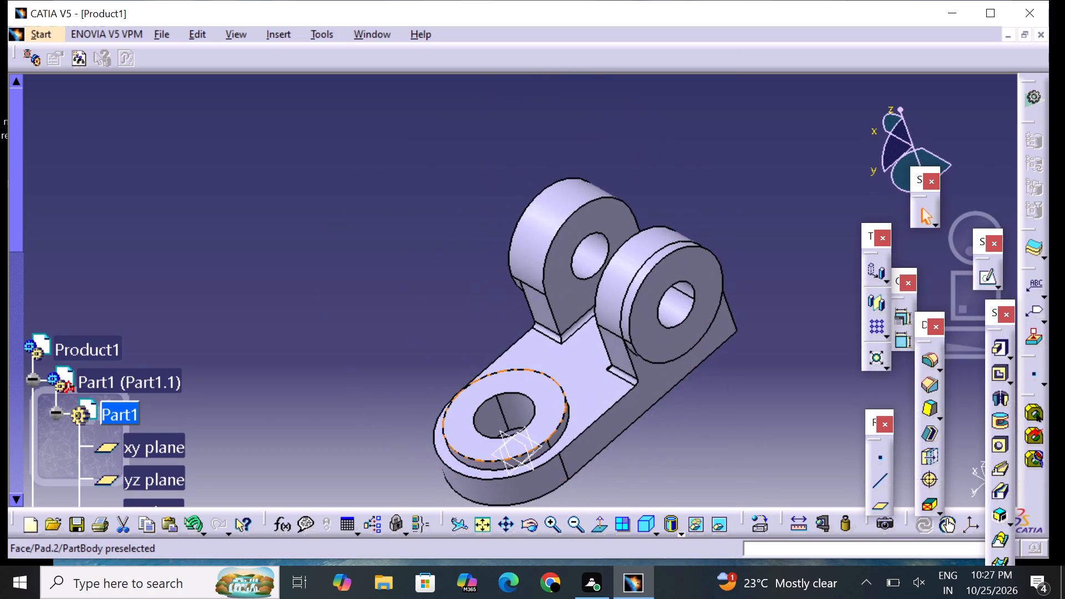
pyautogui.moveTo(523, 359); pyautogui.dragTo(547, 281, button='middle')
pyautogui.moveTo(813, 216); pyautogui.dragTo(750, 331, button='middle')
pyautogui.moveTo(815, 219); pyautogui.dragTo(750, 331, button='right')
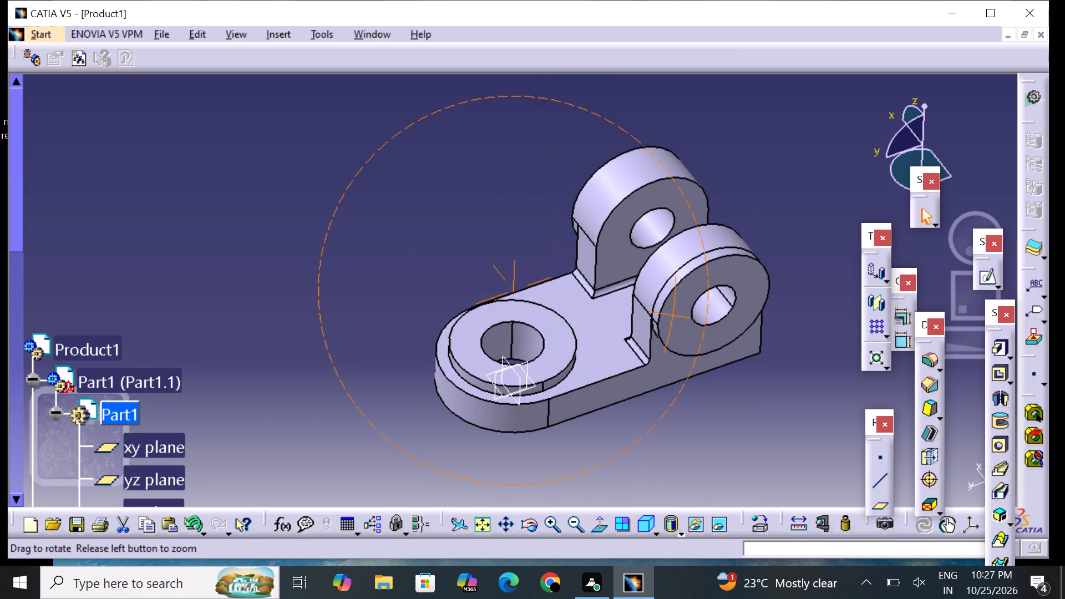
pyautogui.moveTo(750, 331); pyautogui.dragTo(748, 332, button='middle')
pyautogui.moveTo(750, 331); pyautogui.dragTo(748, 333, button='right')
pyautogui.scroll(1, 683, 441)
pyautogui.moveTo(678, 394); pyautogui.dragTo(610, 380, button='middle')
# Review the part's feature tree from the first pad down to the edge fillets.
pyautogui.scroll(-3, 540, 424)
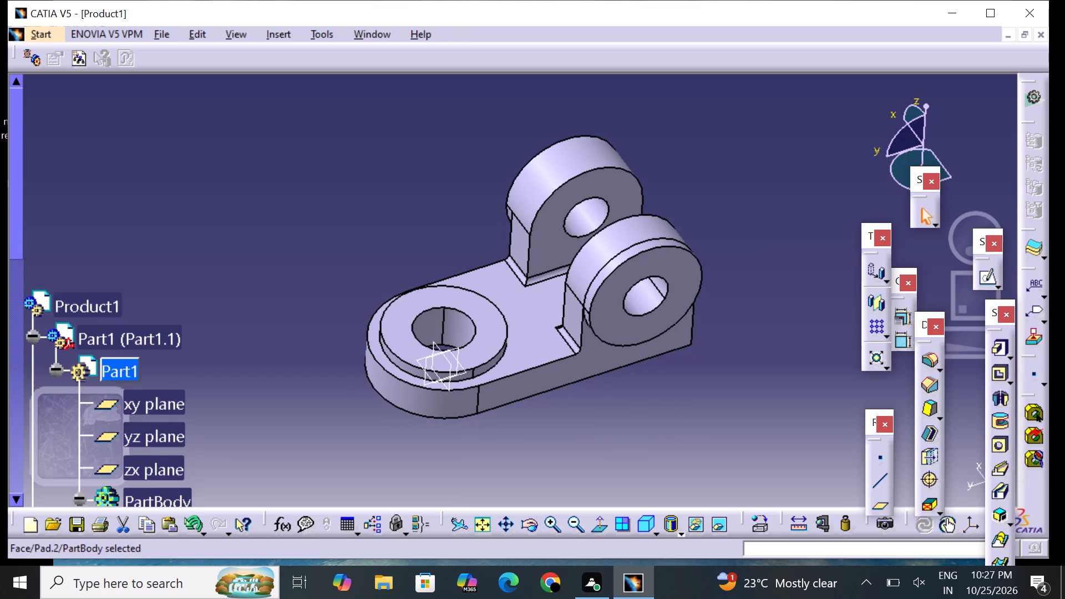
pyautogui.scroll(-9, 541, 417)
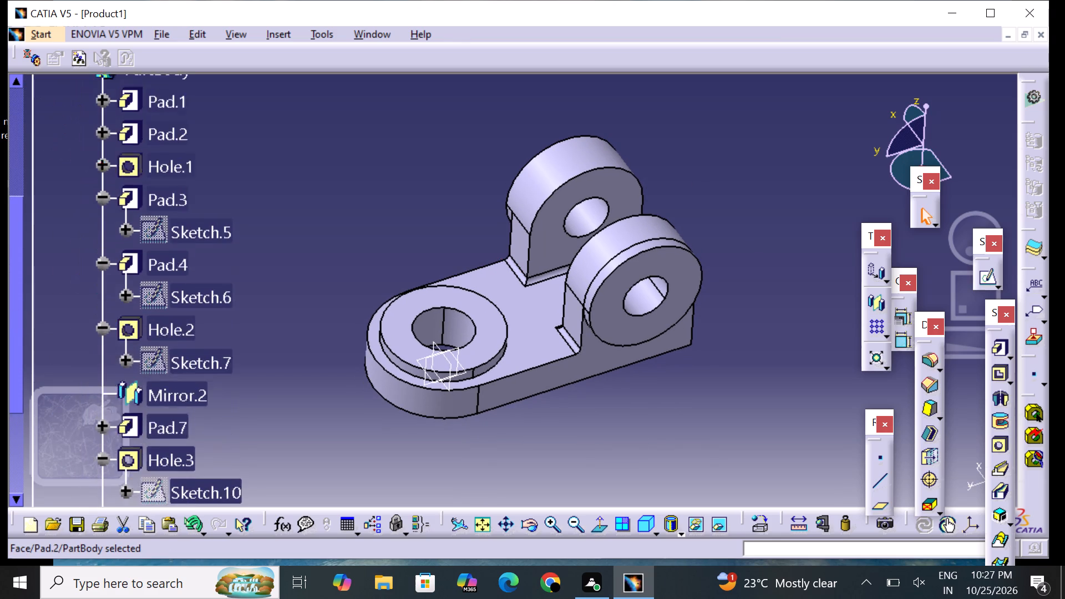
pyautogui.scroll(-7, 537, 413)
pyautogui.scroll(1, 656, 425)
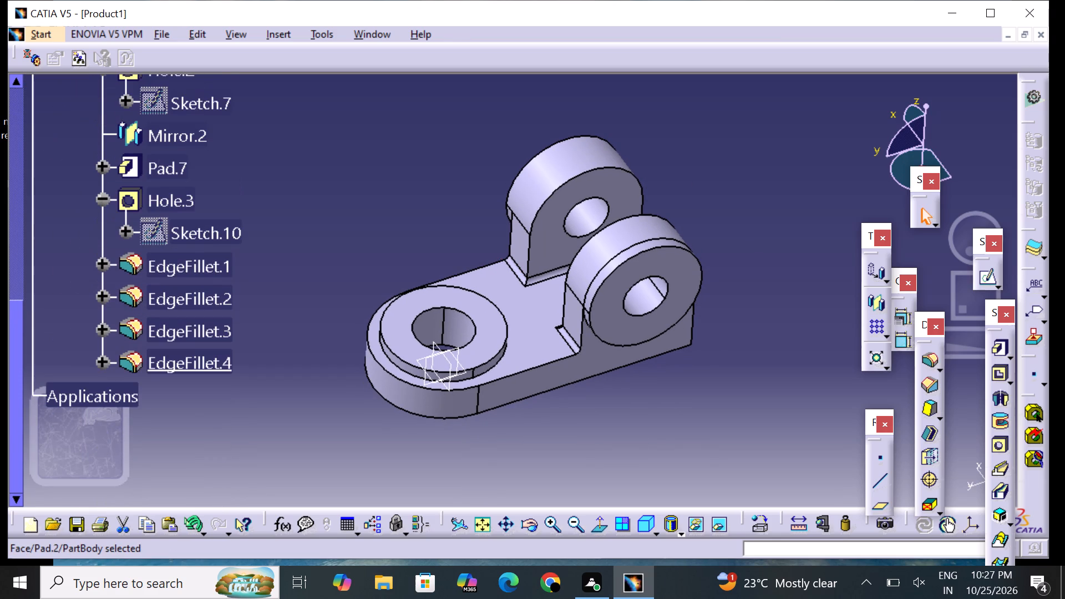
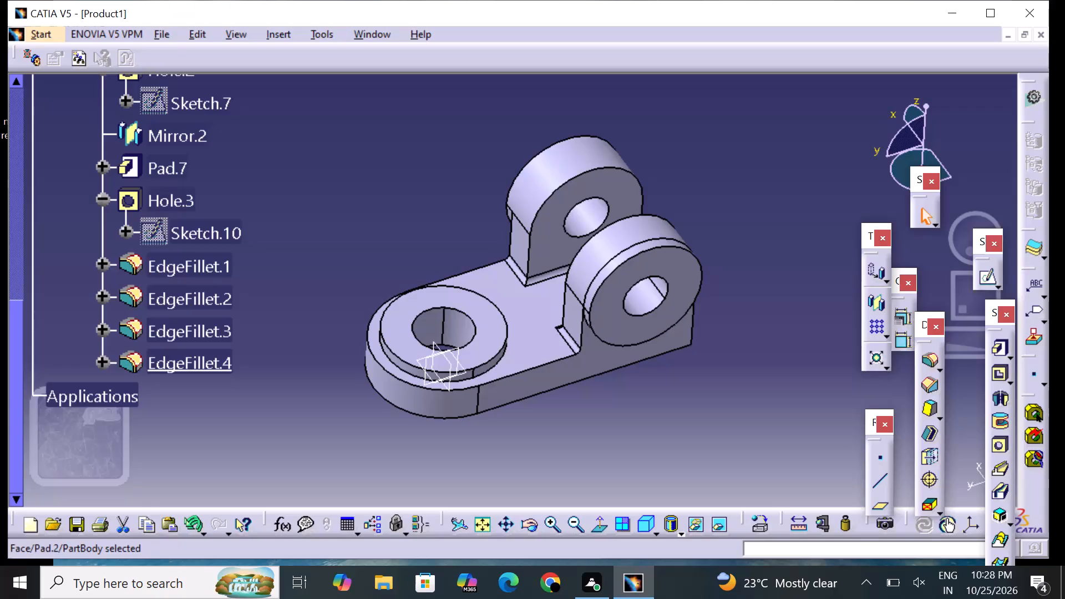
# Inspect the finished bracket model from the front, side and above, checking the two holed lugs, the base plate and the round boss.
pyautogui.moveTo(690, 406); pyautogui.dragTo(690, 407, button='middle')
pyautogui.moveTo(690, 407); pyautogui.dragTo(739, 382, button='middle')
pyautogui.moveTo(690, 407); pyautogui.dragTo(739, 382, button='right')
pyautogui.moveTo(290, 390); pyautogui.dragTo(471, 369, button='middle')
pyautogui.moveTo(292, 390); pyautogui.dragTo(471, 369, button='right')
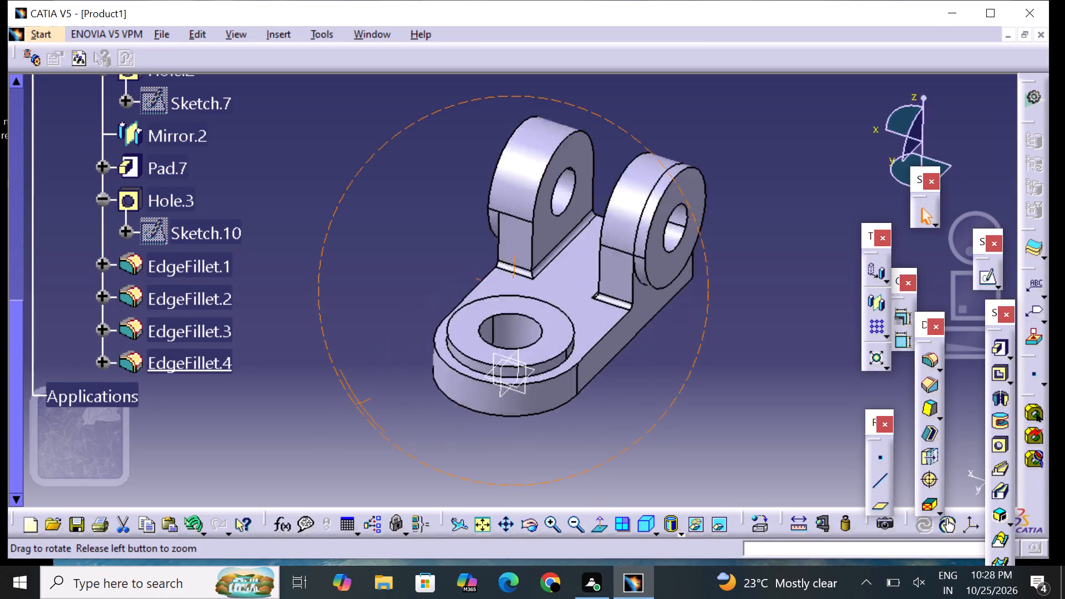
pyautogui.moveTo(471, 369); pyautogui.dragTo(561, 372, button='middle')
pyautogui.moveTo(471, 369); pyautogui.dragTo(561, 372, button='right')
pyautogui.moveTo(773, 296); pyautogui.dragTo(671, 373, button='middle')
pyautogui.moveTo(775, 296); pyautogui.dragTo(671, 367, button='right')
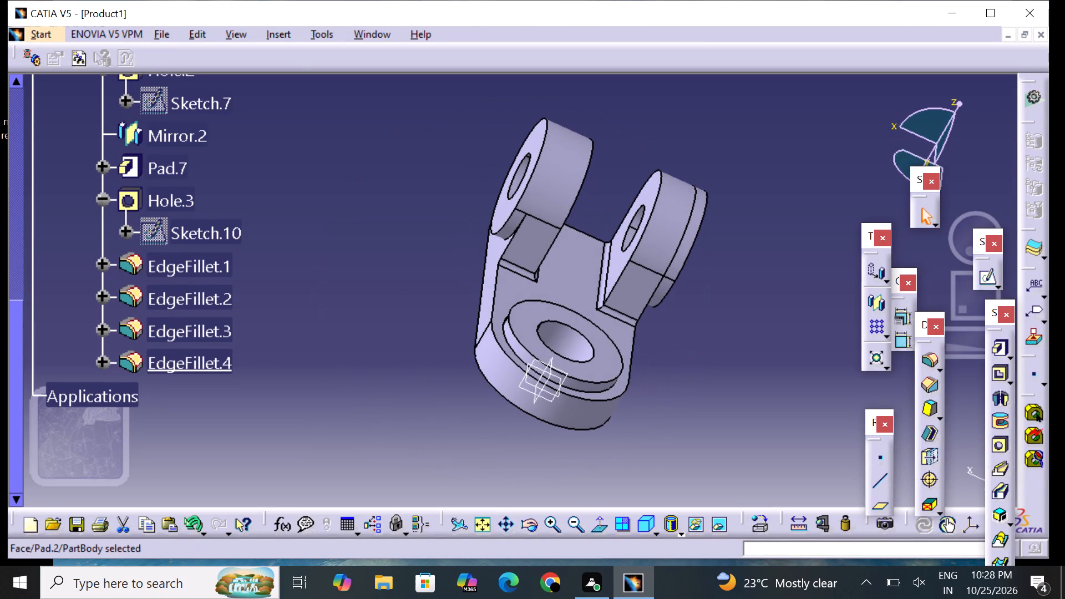
pyautogui.moveTo(782, 286); pyautogui.dragTo(715, 246, button='middle')
pyautogui.moveTo(782, 286); pyautogui.dragTo(714, 246, button='right')
pyautogui.moveTo(553, 227); pyautogui.dragTo(556, 227, button='middle')
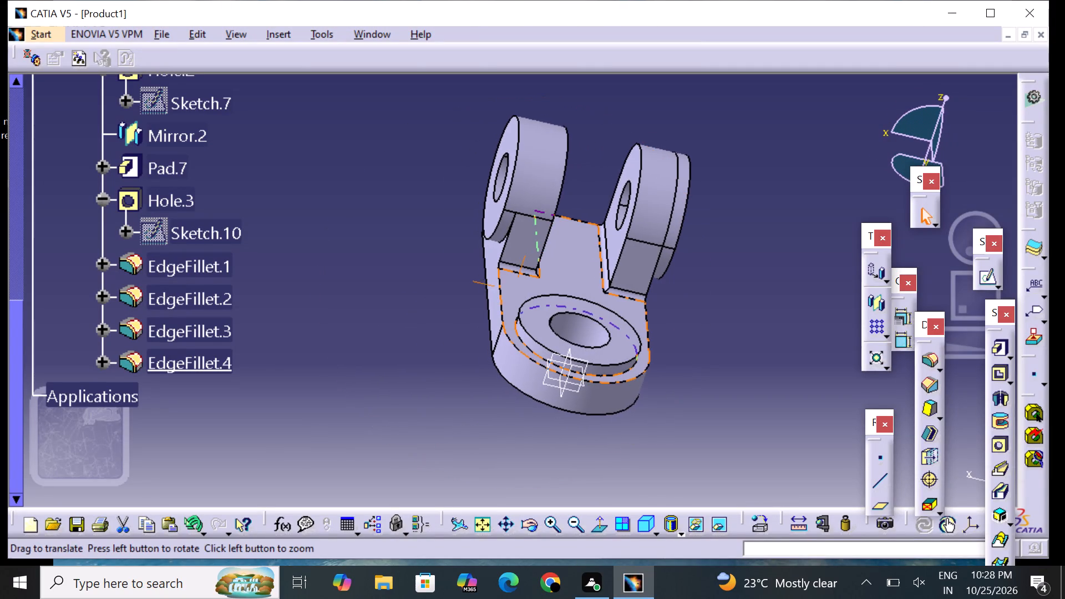
pyautogui.moveTo(556, 227); pyautogui.dragTo(459, 235, button='middle')
pyautogui.moveTo(514, 202); pyautogui.dragTo(465, 186, button='middle')
pyautogui.moveTo(514, 202); pyautogui.dragTo(465, 186, button='right')
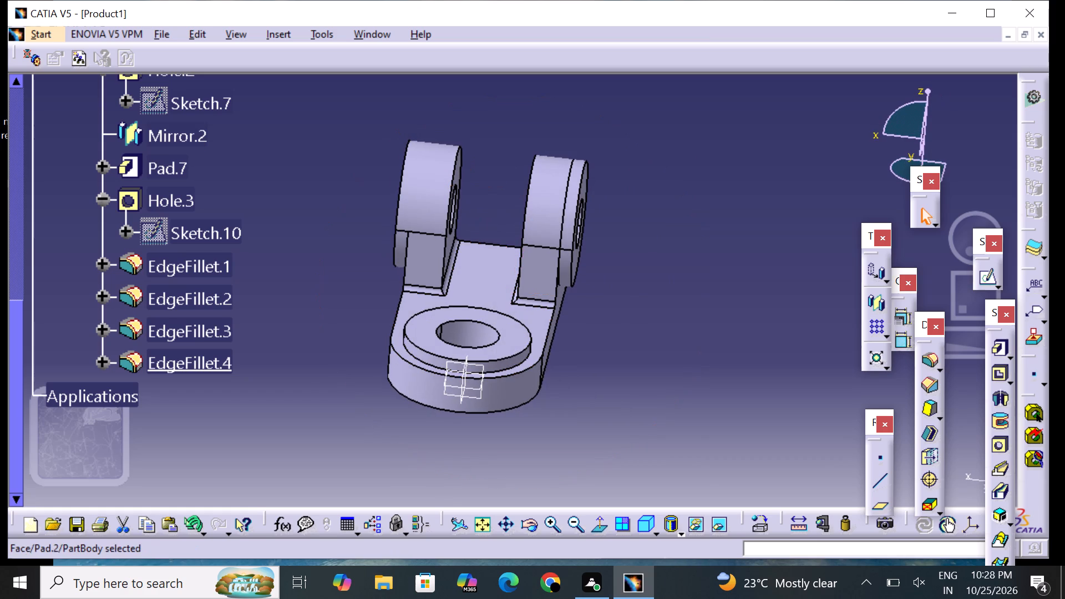
pyautogui.moveTo(652, 252); pyautogui.dragTo(777, 280, button='middle')
pyautogui.moveTo(656, 253); pyautogui.dragTo(551, 196, button='right')
pyautogui.moveTo(658, 161); pyautogui.dragTo(405, 165, button='middle')
pyautogui.moveTo(661, 161); pyautogui.dragTo(397, 160, button='right')
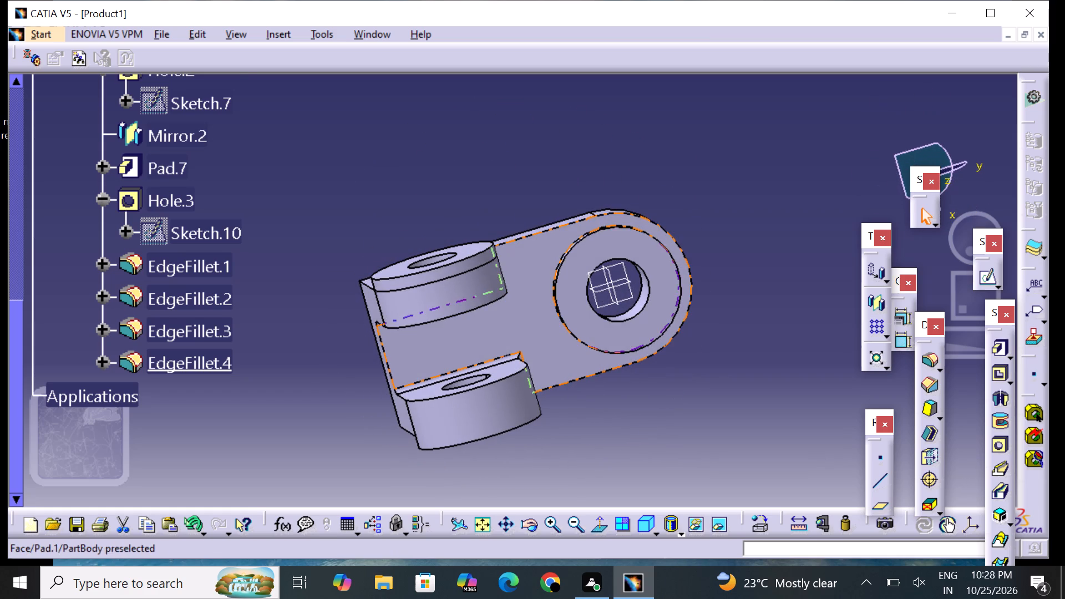
pyautogui.scroll(1, 565, 377)
pyautogui.moveTo(599, 407); pyautogui.dragTo(575, 287, button='middle')
pyautogui.moveTo(611, 404); pyautogui.dragTo(575, 287, button='right')
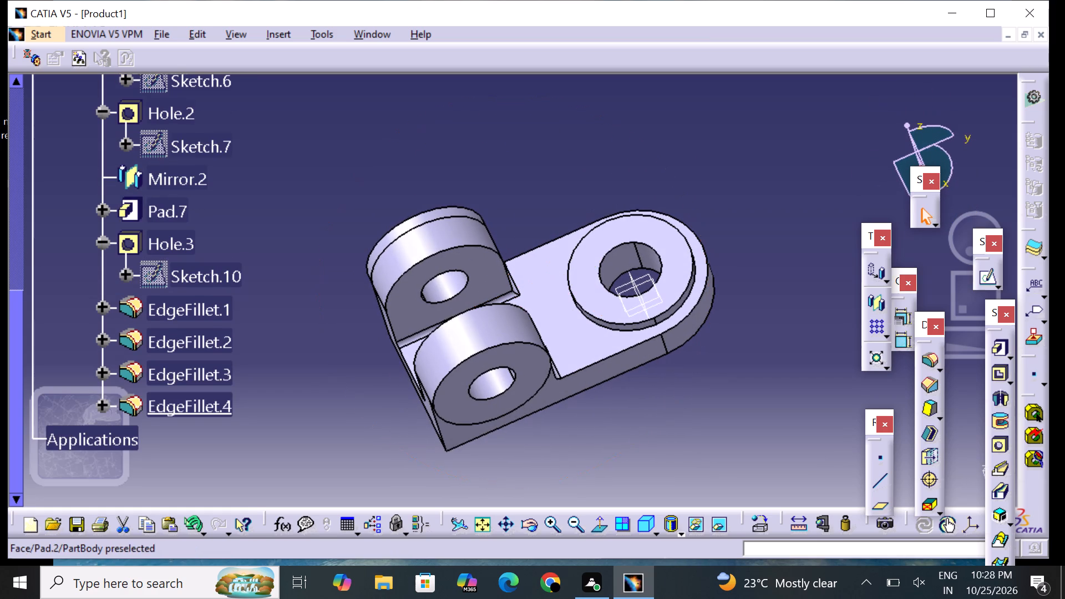
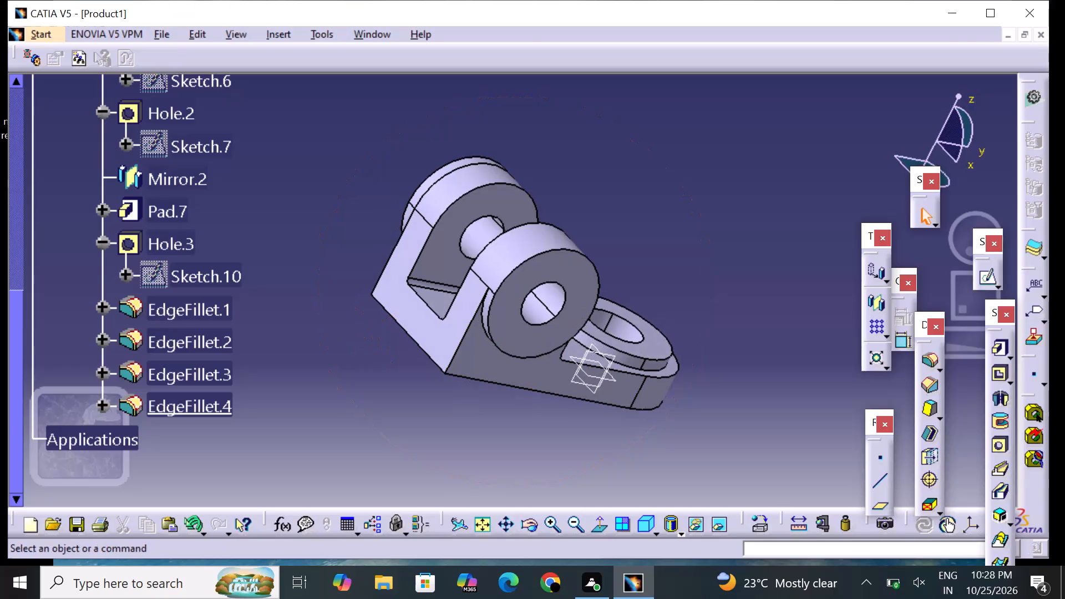
# Set the fill colour of the round boss's top face to purple.
pyautogui.moveTo(614, 424); pyautogui.dragTo(542, 384, button='middle')
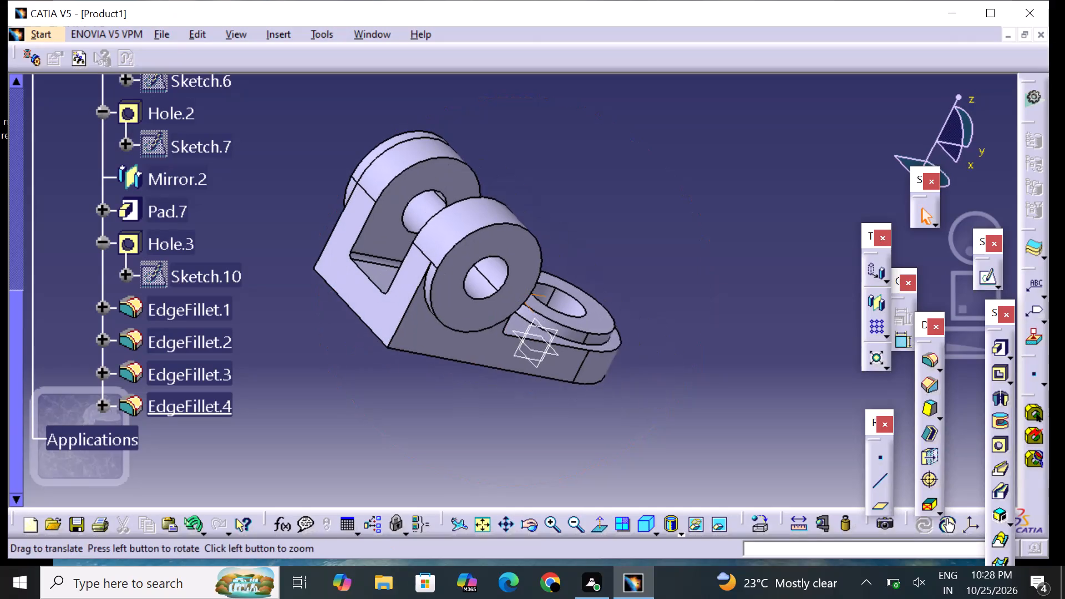
pyautogui.moveTo(542, 384); pyautogui.dragTo(526, 351, button='middle')
pyautogui.moveTo(739, 266); pyautogui.dragTo(605, 274, button='middle')
pyautogui.moveTo(739, 267); pyautogui.dragTo(595, 268, button='right')
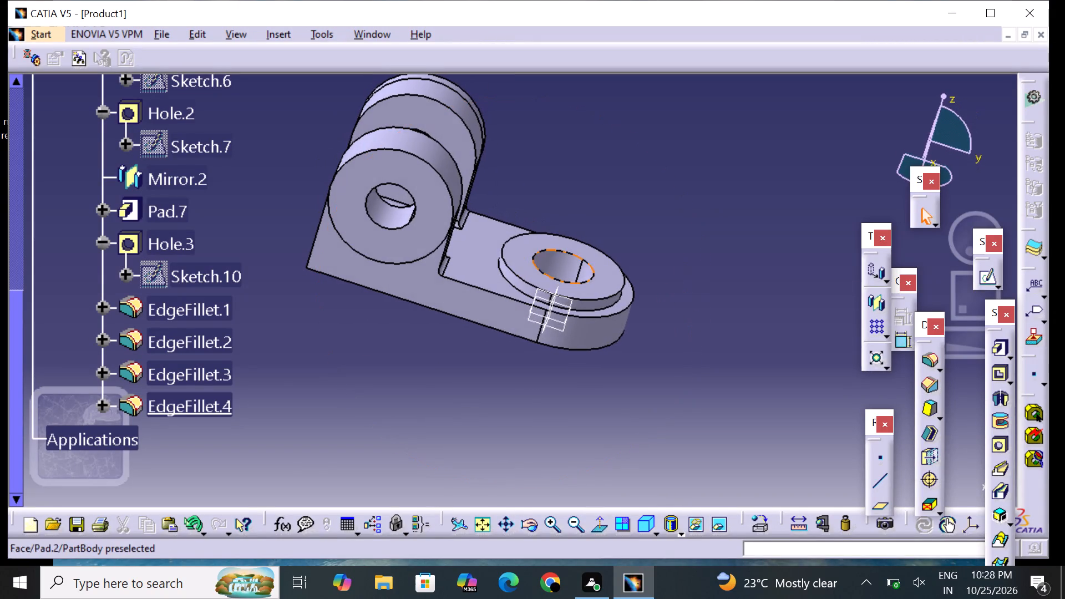
pyautogui.moveTo(696, 220); pyautogui.dragTo(555, 257, button='middle')
pyautogui.moveTo(696, 220); pyautogui.dragTo(557, 252, button='right')
pyautogui.moveTo(630, 213); pyautogui.dragTo(612, 269, button='middle')
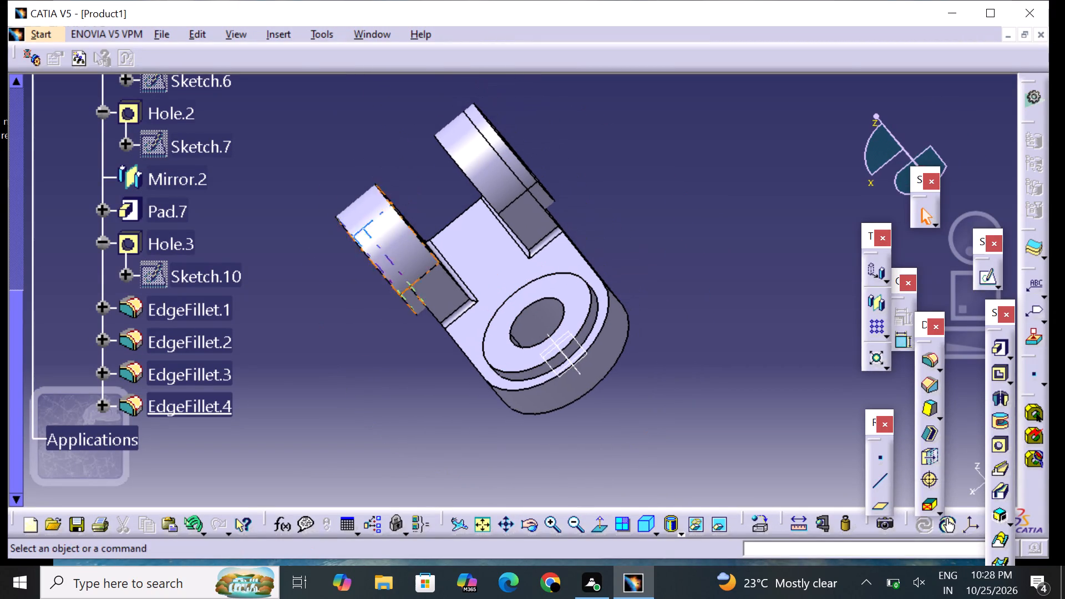
pyautogui.moveTo(315, 285); pyautogui.dragTo(371, 260, button='middle')
pyautogui.moveTo(318, 286); pyautogui.dragTo(371, 260, button='right')
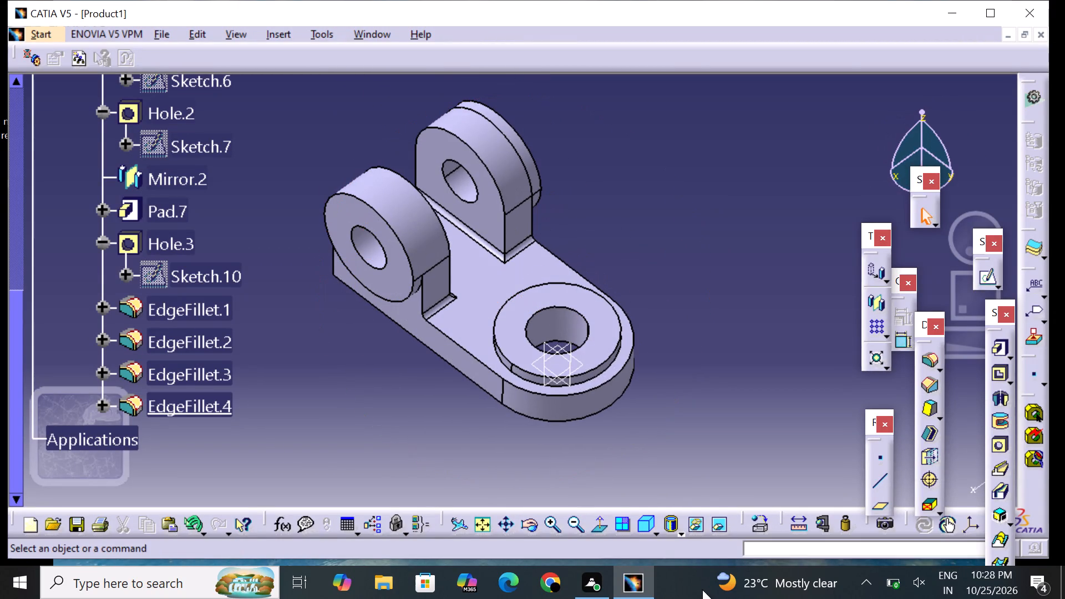
pyautogui.click(515, 326)
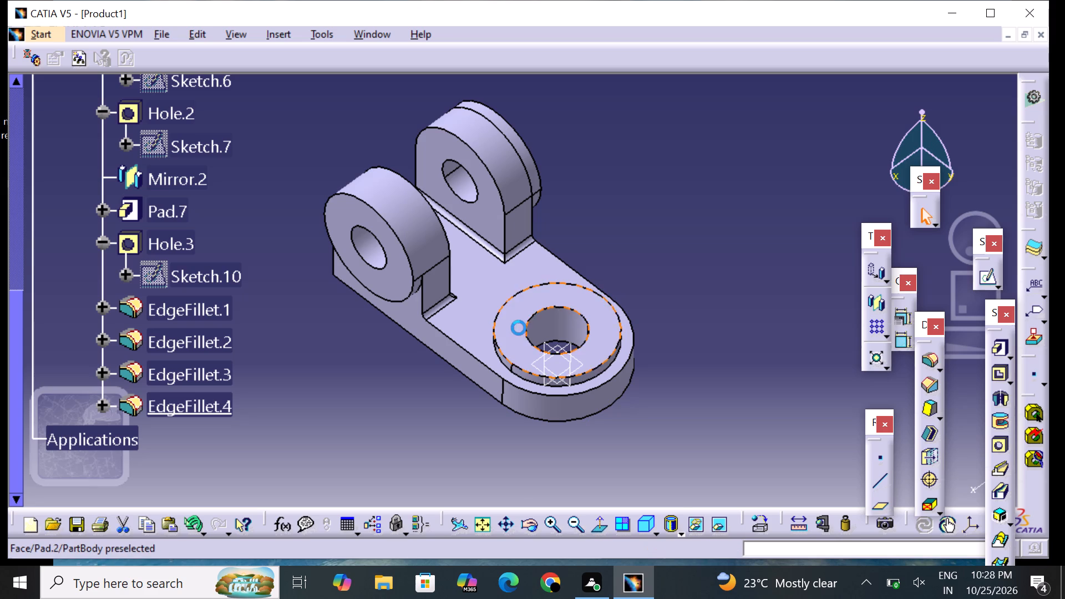
pyautogui.rightClick(520, 328)
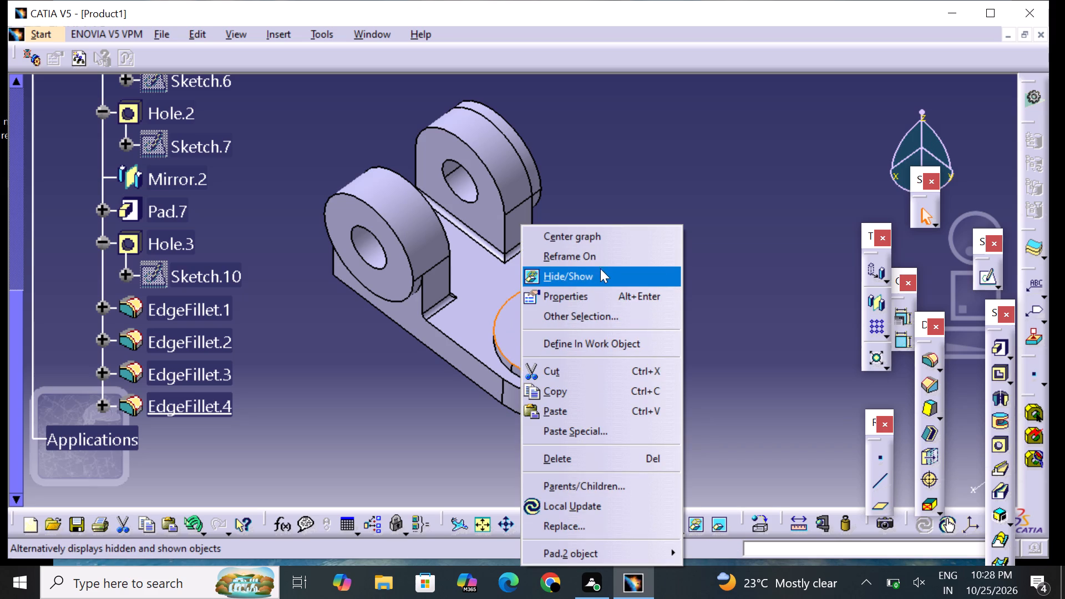
pyautogui.click(586, 293)
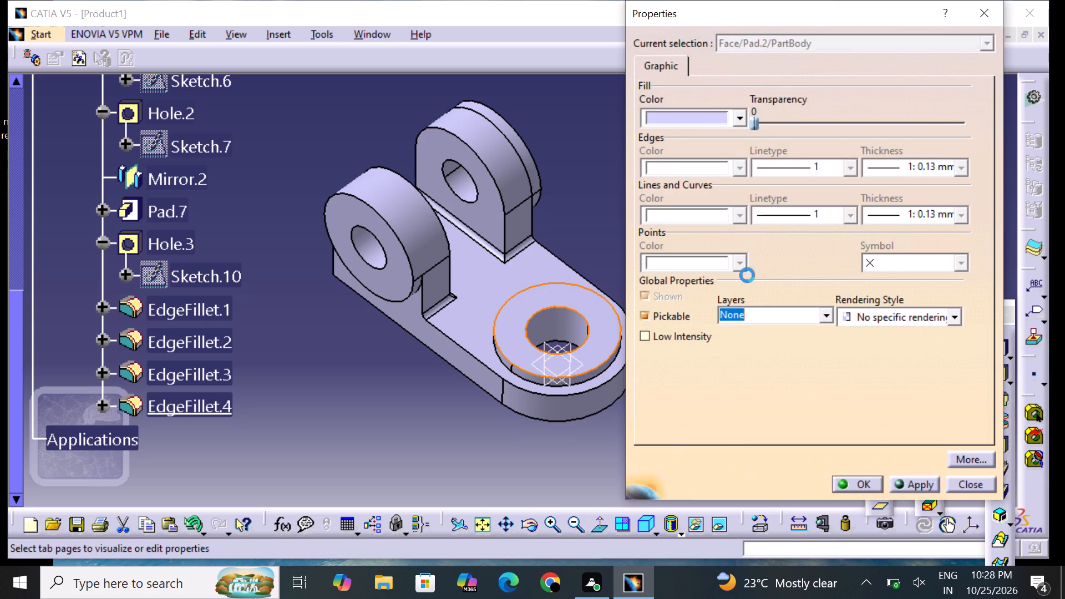
pyautogui.click(685, 114)
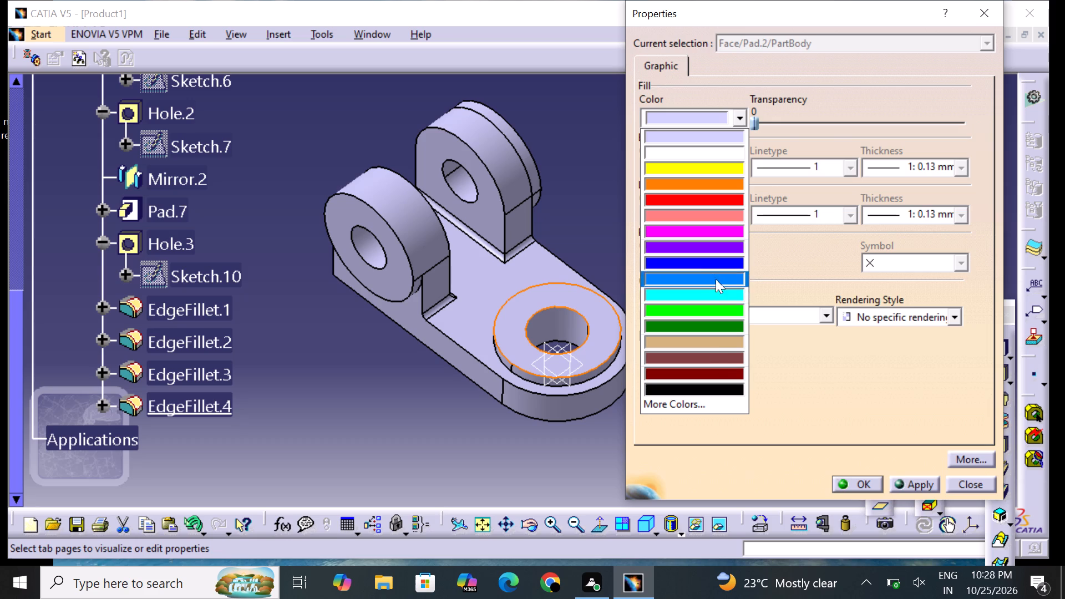
pyautogui.click(707, 247)
pyautogui.click(855, 486)
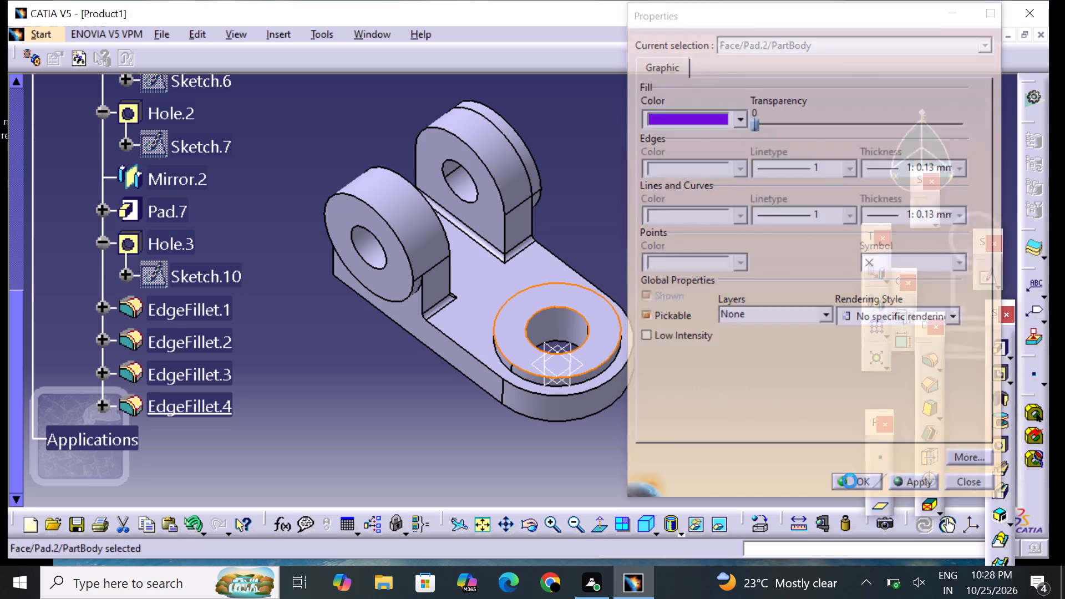
pyautogui.click(794, 423)
# Set the fill colour of the boss hole's inner cylindrical face to purple.
pyautogui.click(575, 332)
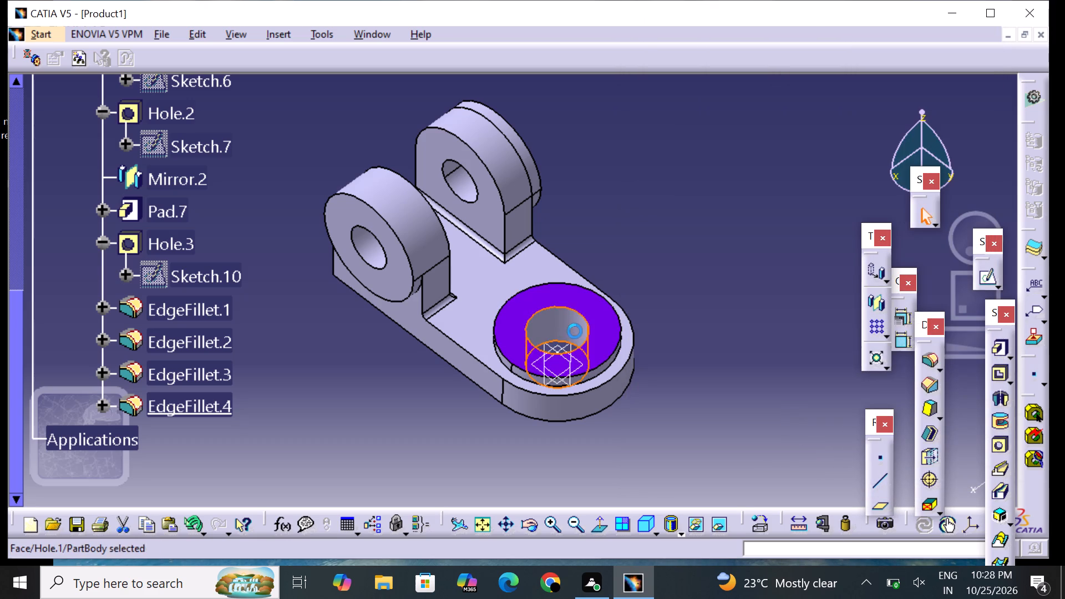
pyautogui.rightClick(574, 331)
pyautogui.click(623, 293)
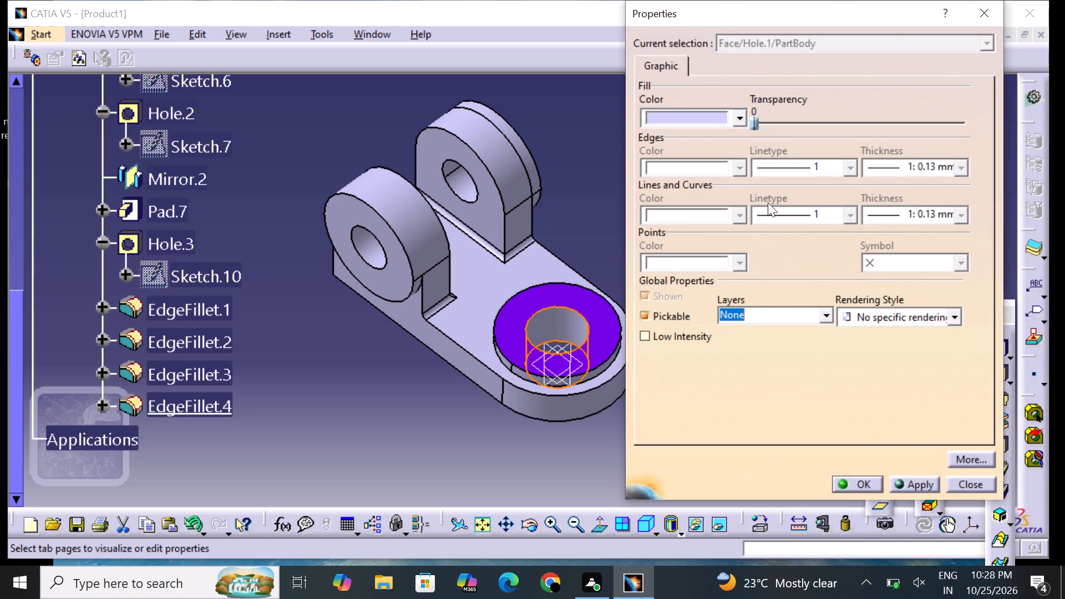
pyautogui.click(687, 121)
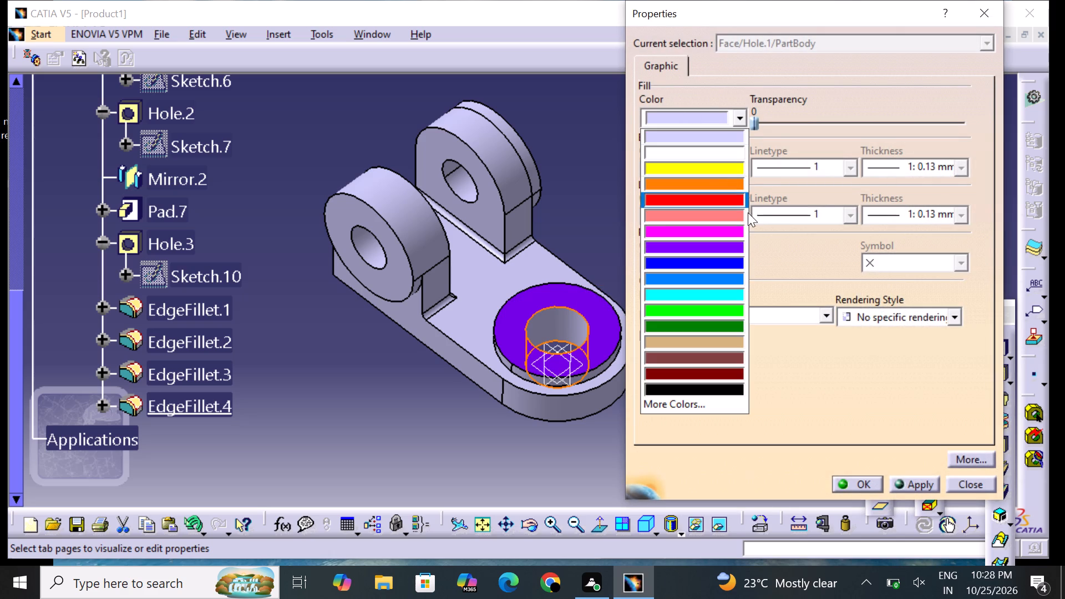
pyautogui.click(737, 251)
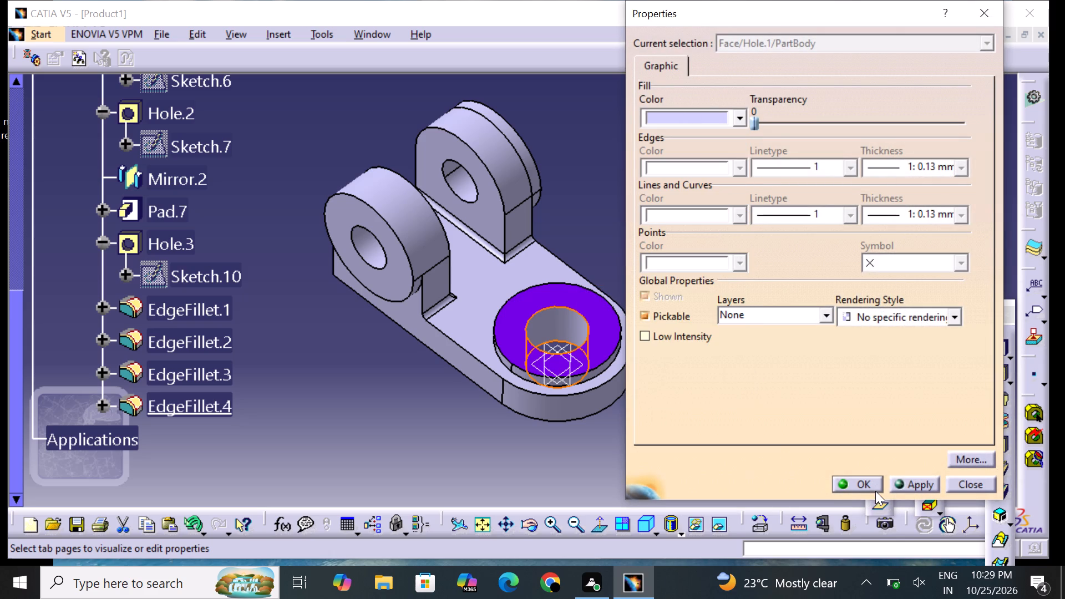
pyautogui.click(867, 481)
pyautogui.click(743, 307)
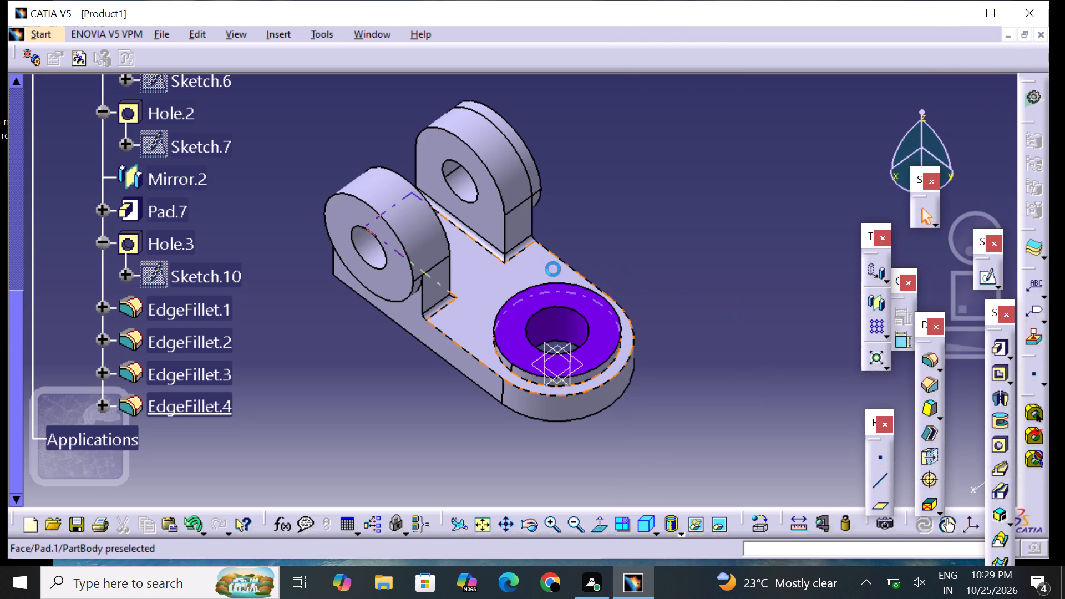
# Set the fill colour of the base plate's top face to purple.
pyautogui.click(541, 272)
pyautogui.rightClick(541, 272)
pyautogui.click(599, 299)
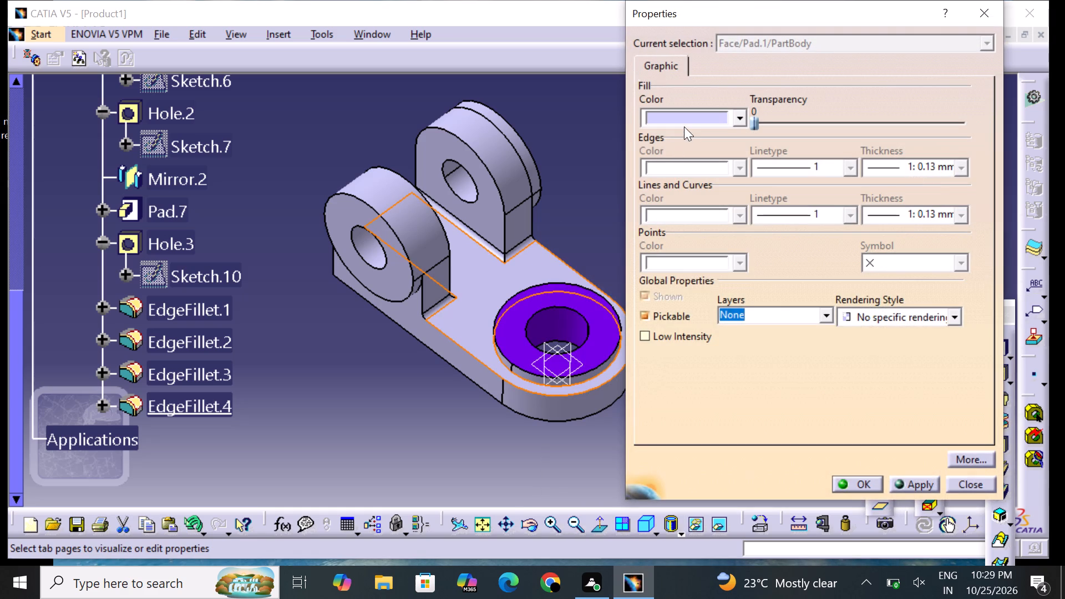
pyautogui.click(684, 124)
pyautogui.click(715, 247)
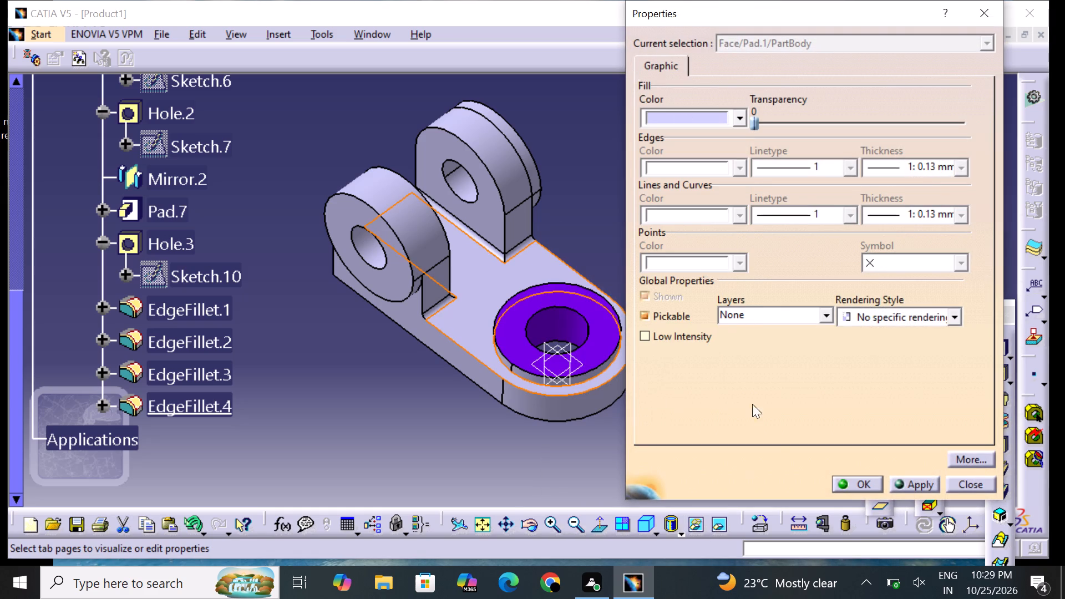
pyautogui.click(871, 480)
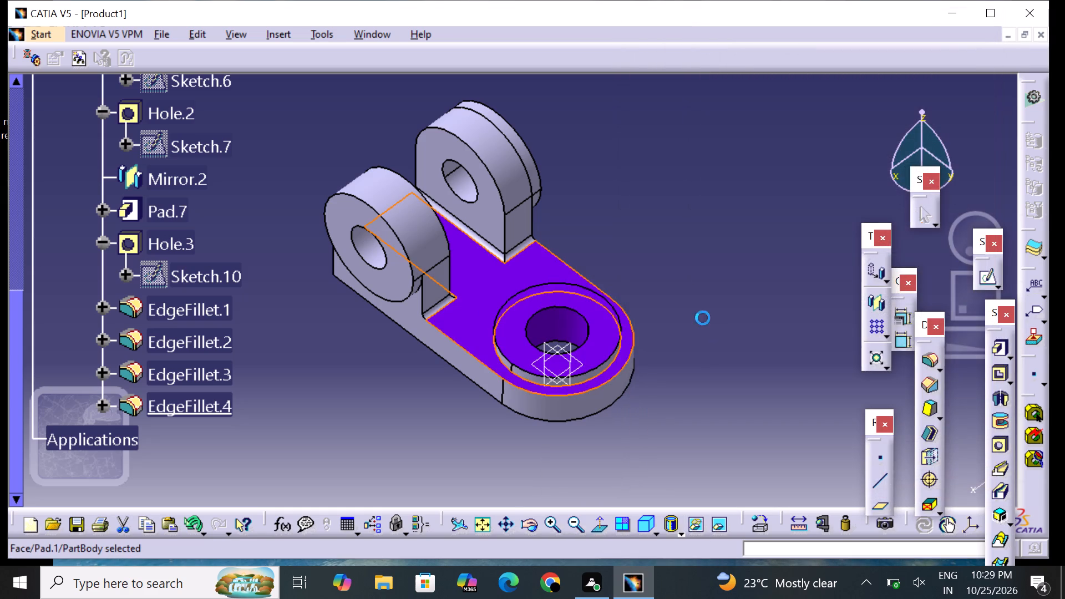
pyautogui.click(703, 318)
# Set the fill colour of the whole round boss feature, Pad.2, to purple so its rim is coloured.
pyautogui.click(535, 375)
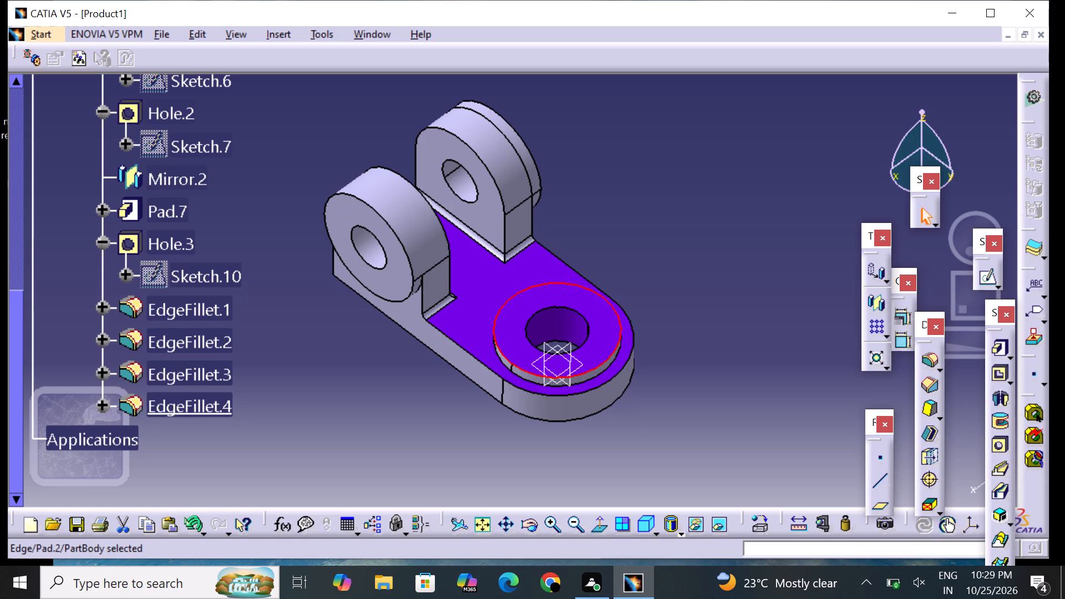
pyautogui.click(538, 382)
pyautogui.rightClick(537, 380)
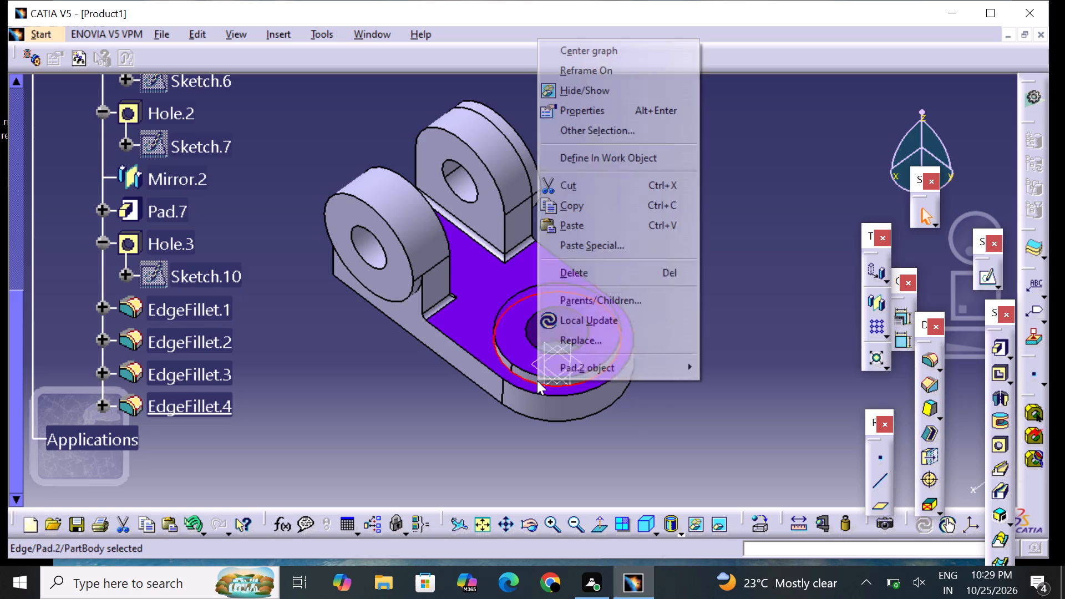
pyautogui.click(626, 110)
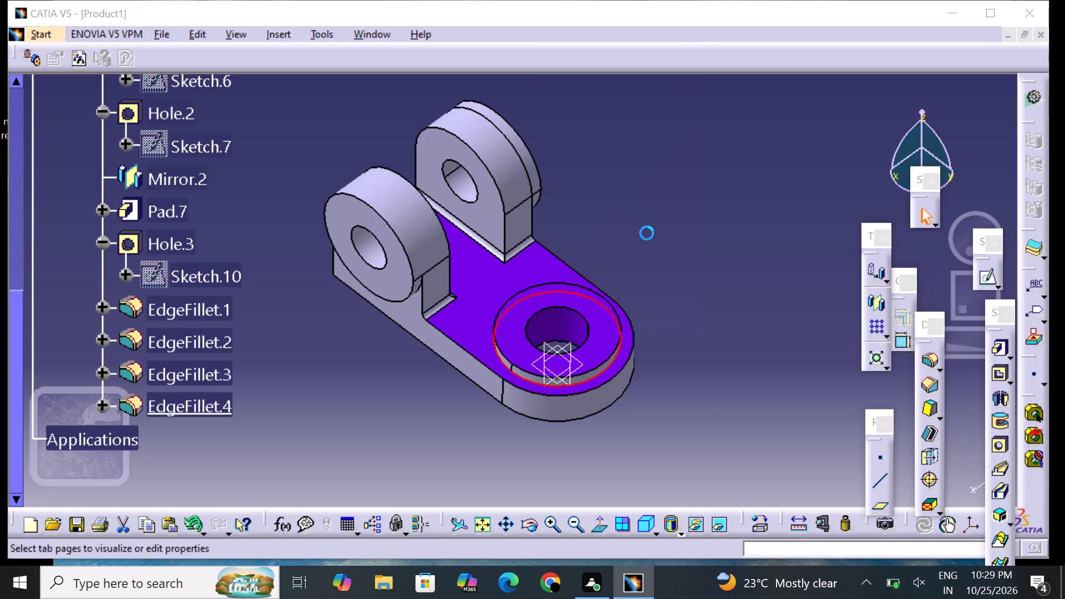
pyautogui.click(688, 114)
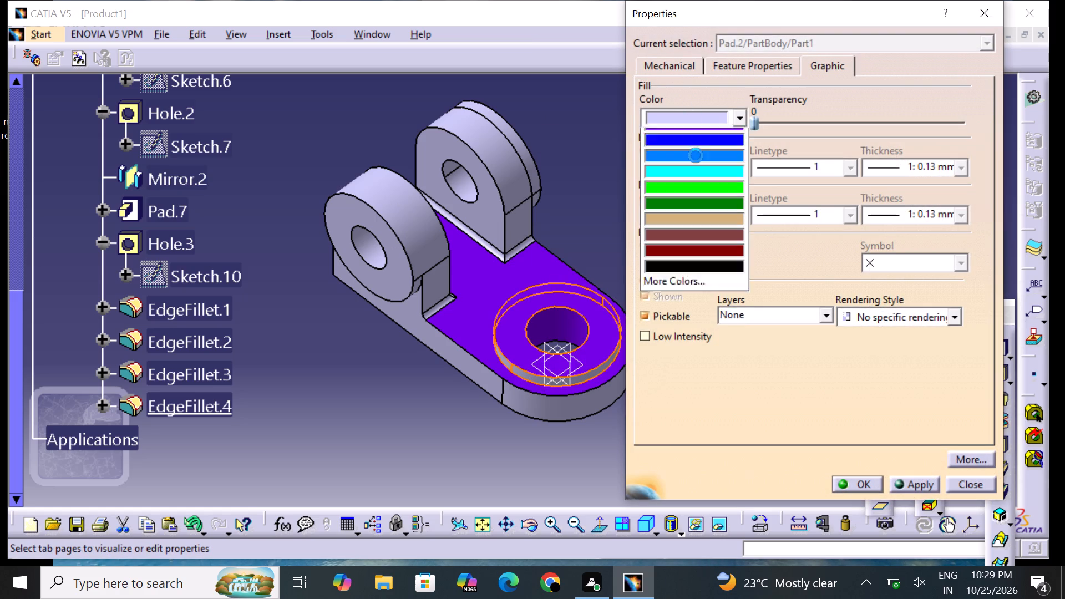
pyautogui.click(714, 251)
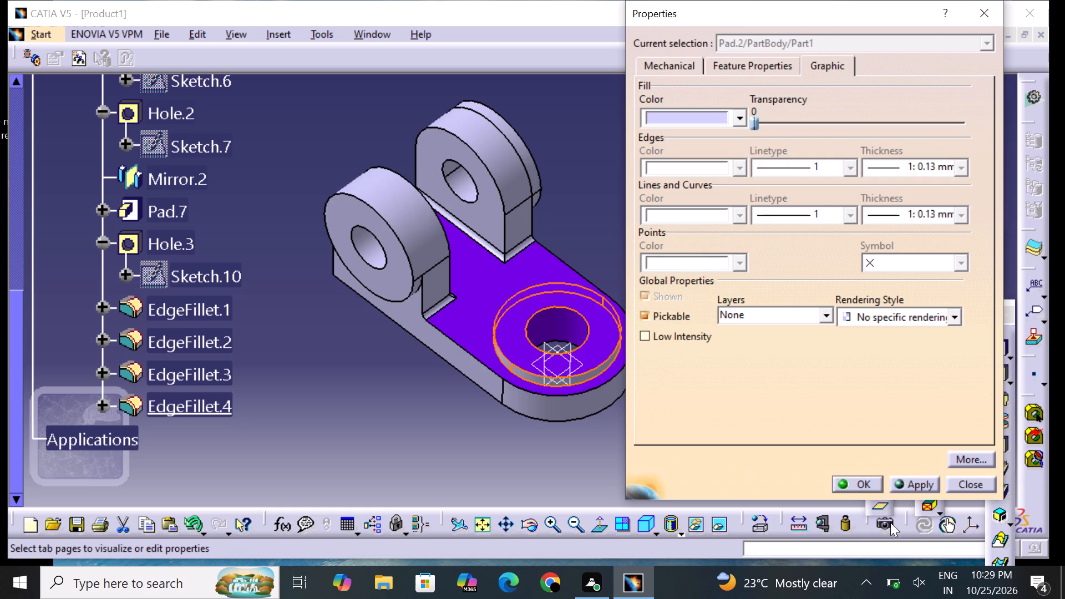
pyautogui.click(875, 494)
pyautogui.click(871, 488)
pyautogui.click(779, 434)
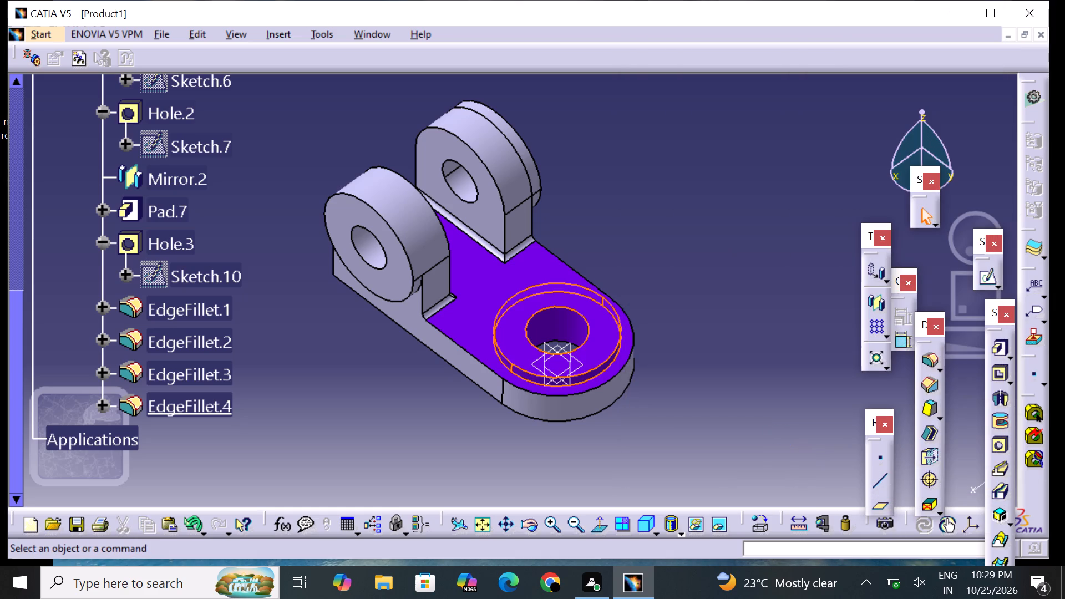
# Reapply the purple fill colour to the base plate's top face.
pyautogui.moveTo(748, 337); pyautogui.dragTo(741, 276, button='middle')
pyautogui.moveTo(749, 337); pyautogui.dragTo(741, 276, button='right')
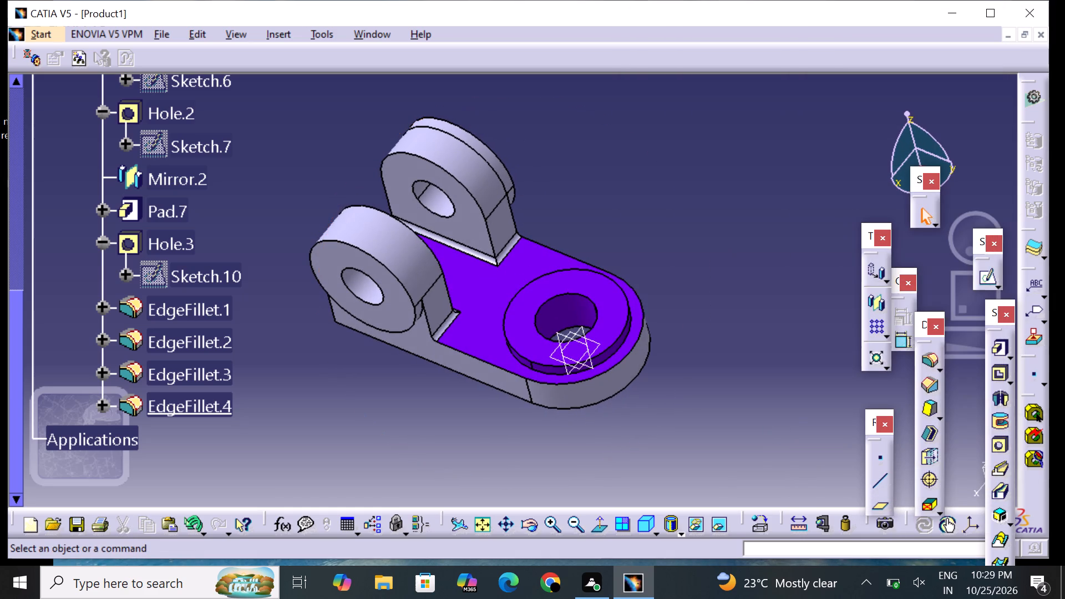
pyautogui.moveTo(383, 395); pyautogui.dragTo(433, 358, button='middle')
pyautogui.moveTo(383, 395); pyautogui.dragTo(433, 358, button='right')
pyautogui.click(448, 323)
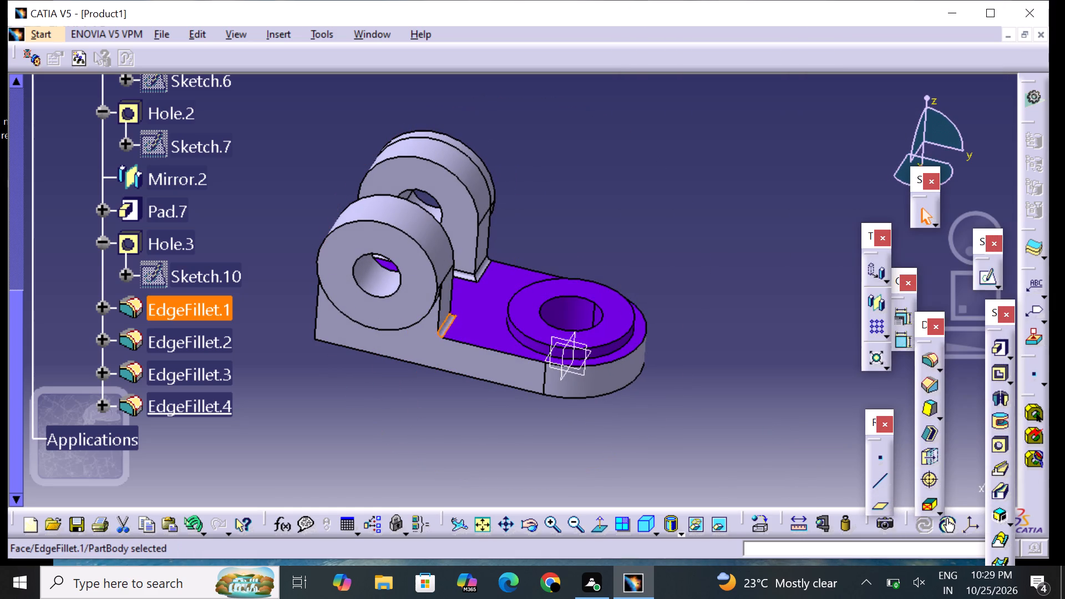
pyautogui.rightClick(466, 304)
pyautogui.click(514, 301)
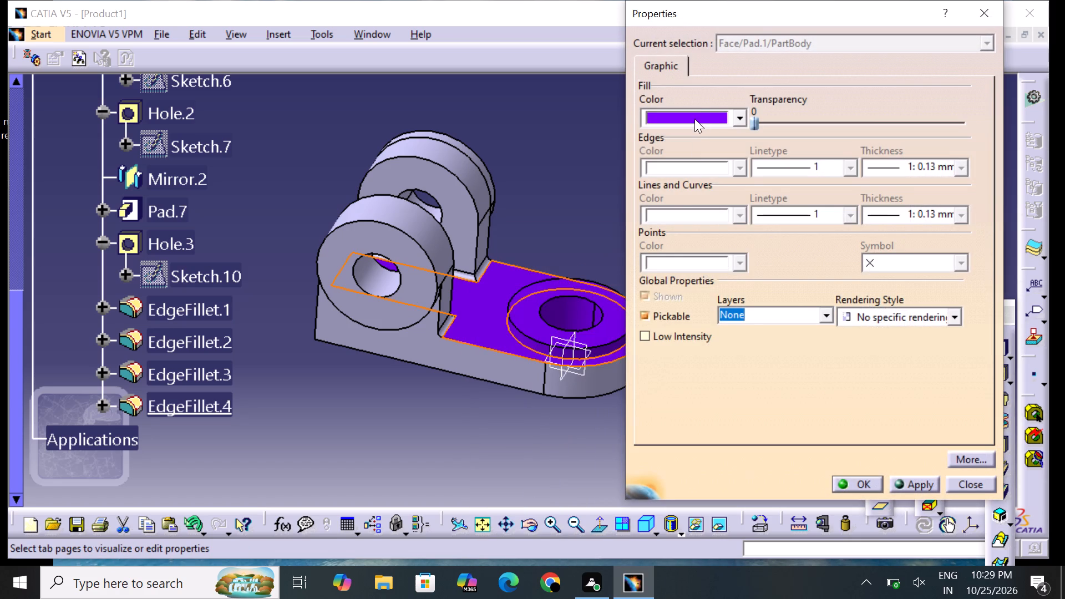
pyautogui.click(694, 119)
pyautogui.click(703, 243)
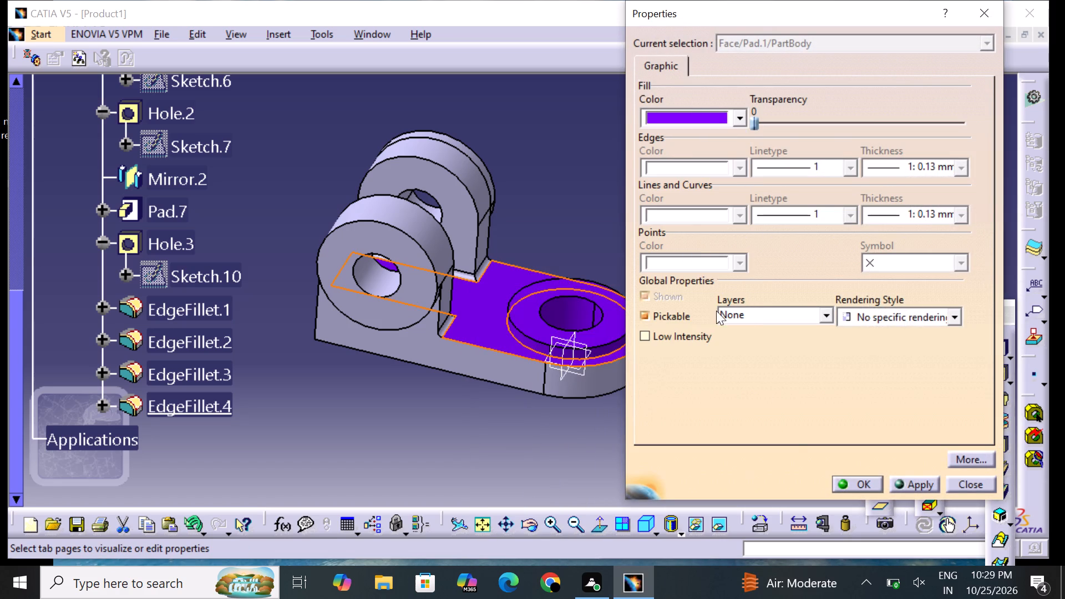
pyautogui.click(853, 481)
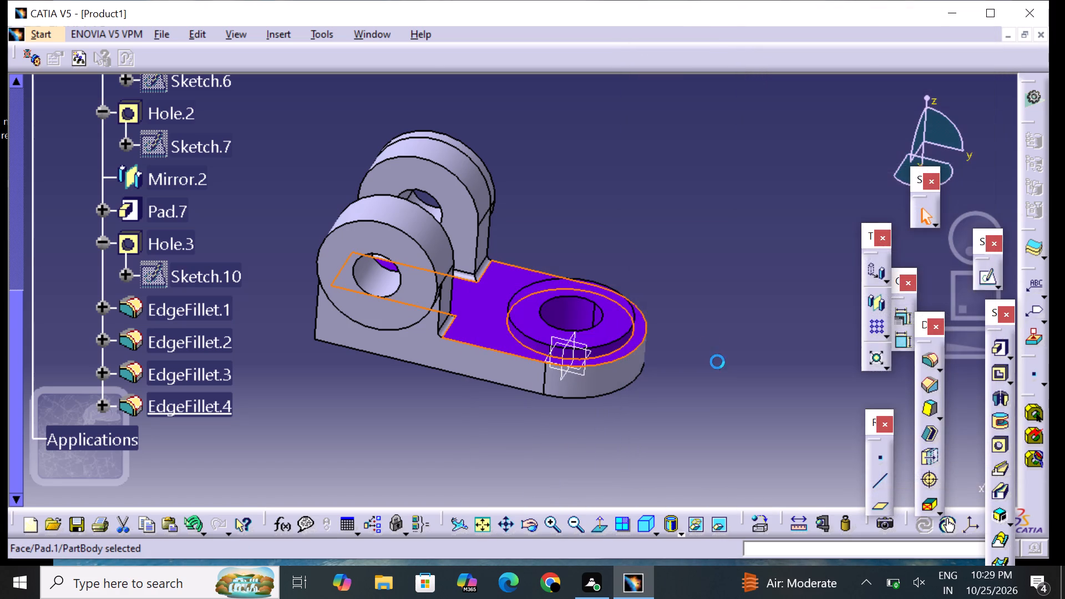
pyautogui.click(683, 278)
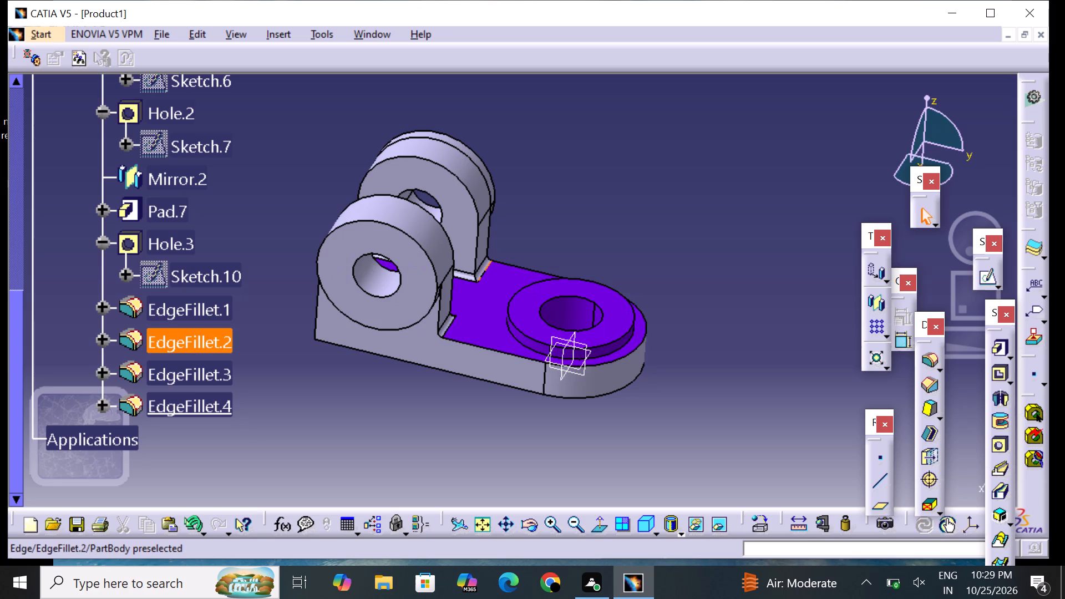
# Set the fill colour of EdgeFillet.2, at the foot of the far lug, to purple.
pyautogui.click(482, 266)
pyautogui.rightClick(482, 266)
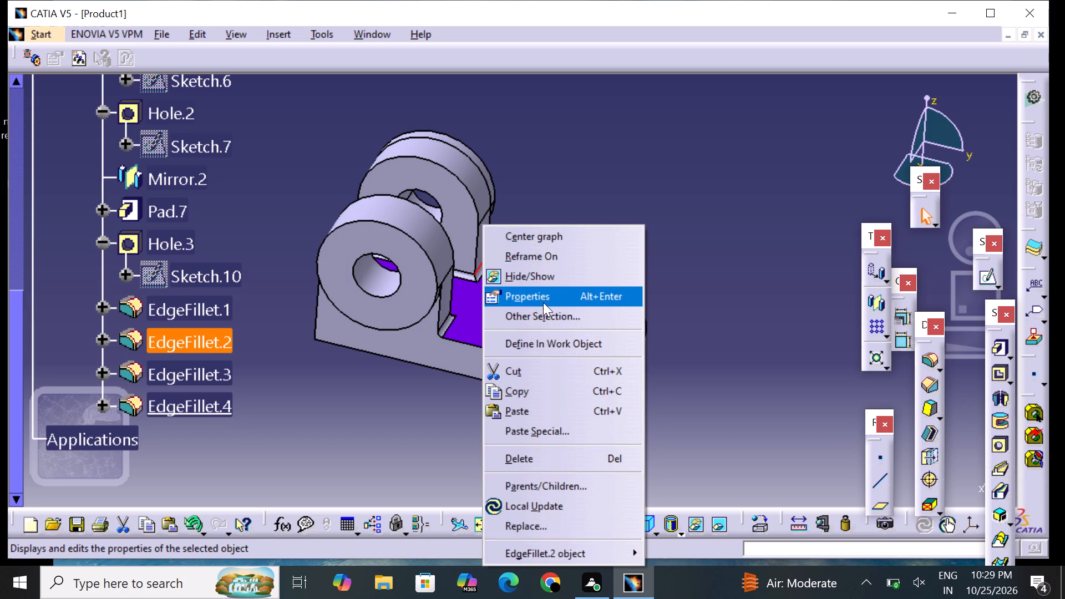
pyautogui.click(544, 297)
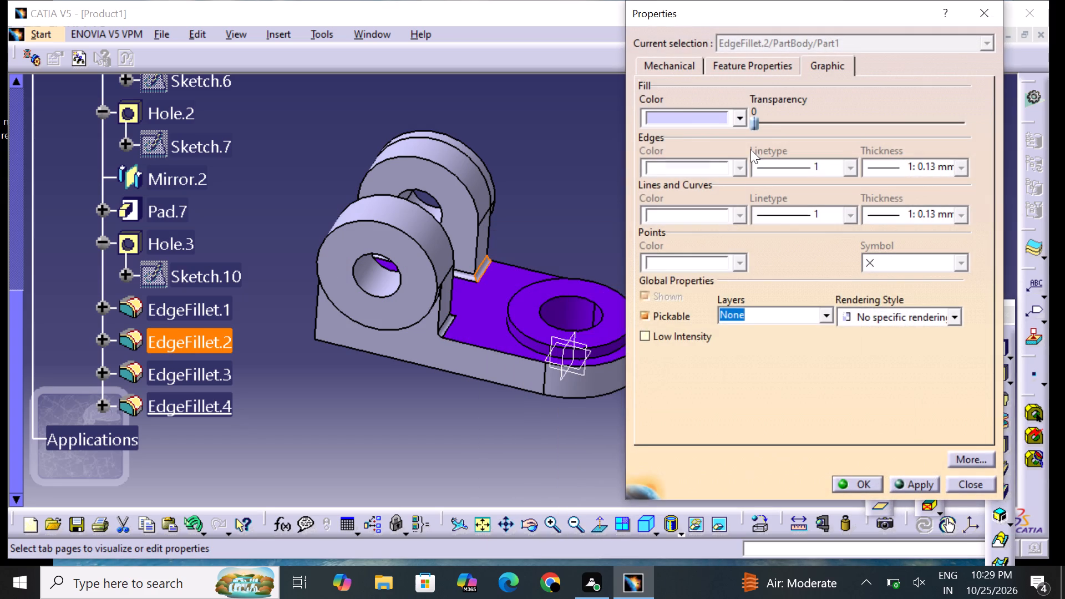
pyautogui.click(697, 111)
pyautogui.click(706, 248)
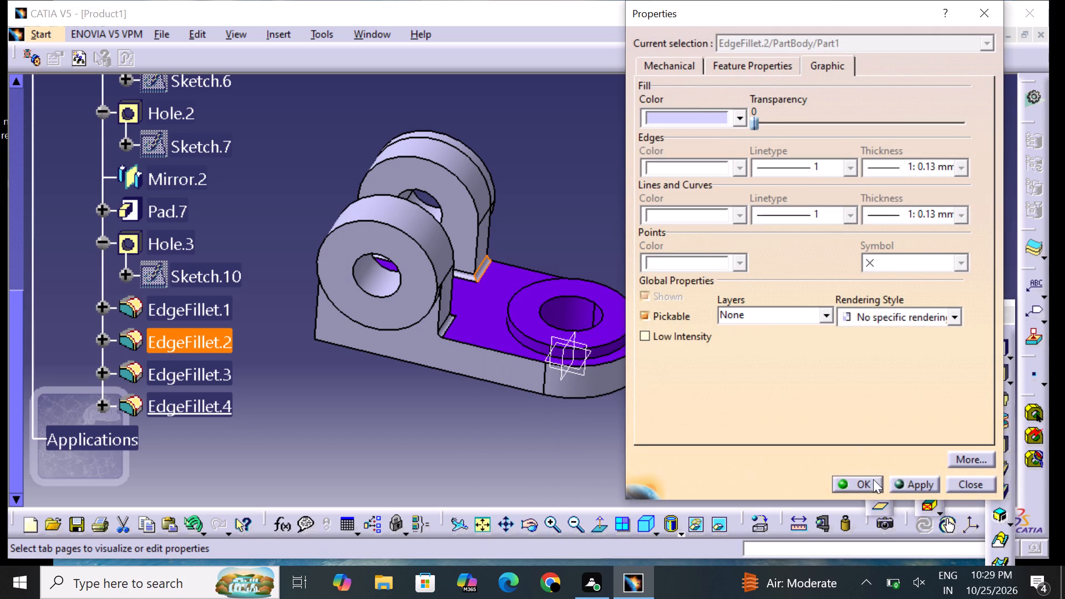
pyautogui.click(863, 483)
pyautogui.click(754, 364)
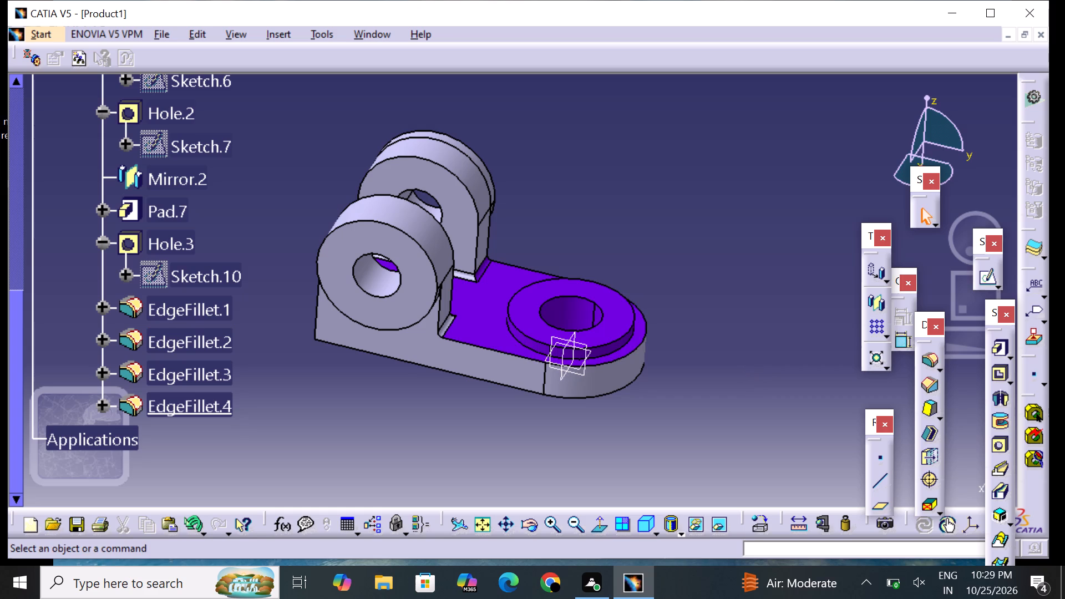
# Set the fill colour of EdgeFillet.1, at the foot of the other lug, to purple.
pyautogui.click(447, 326)
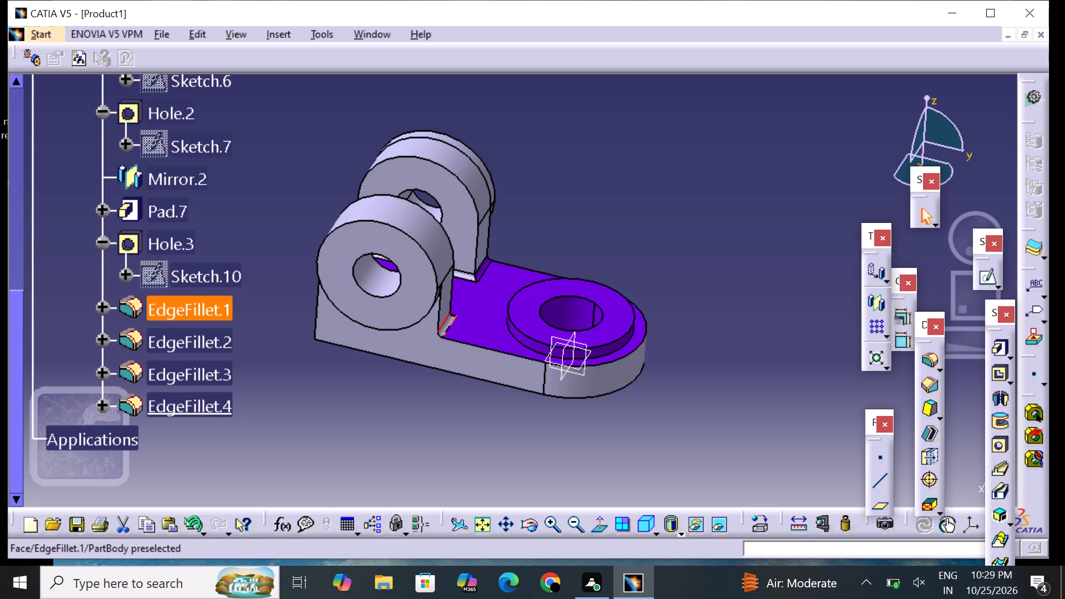
pyautogui.click(452, 318)
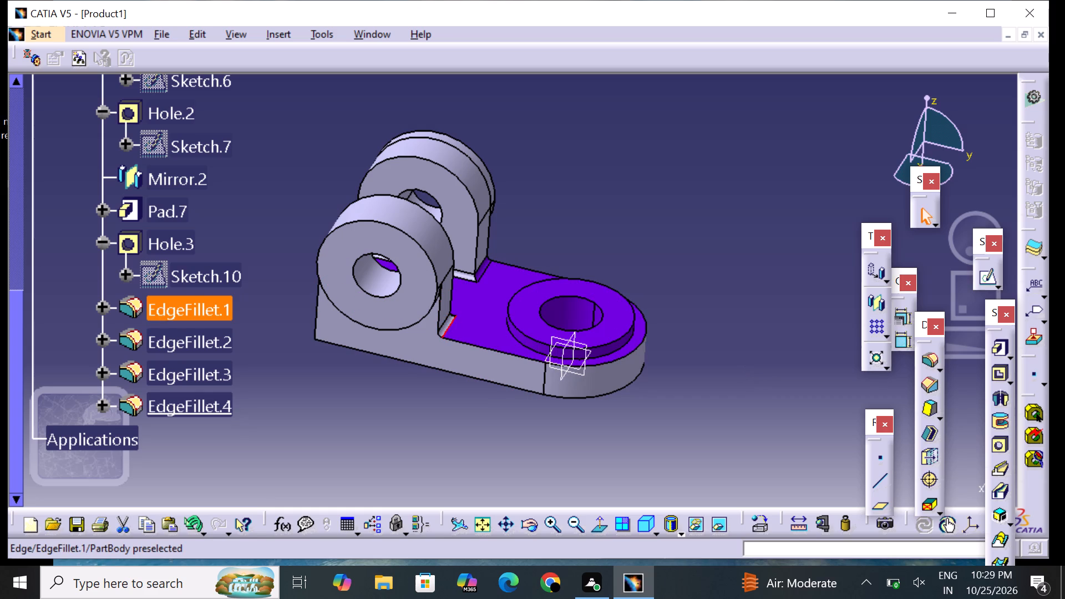
pyautogui.click(447, 319)
pyautogui.rightClick(447, 319)
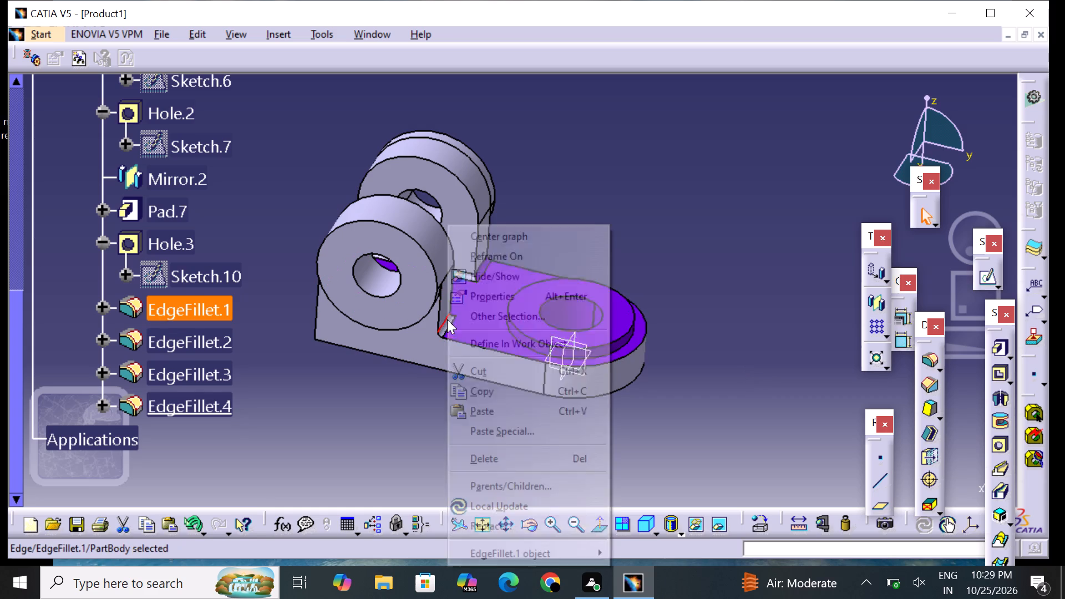
pyautogui.click(489, 292)
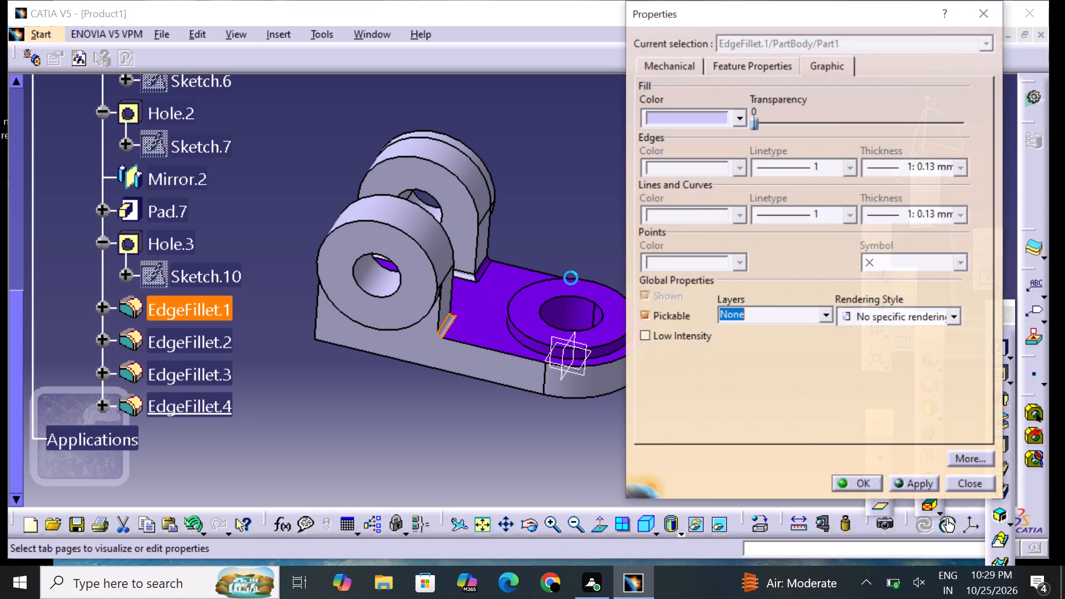
pyautogui.click(703, 122)
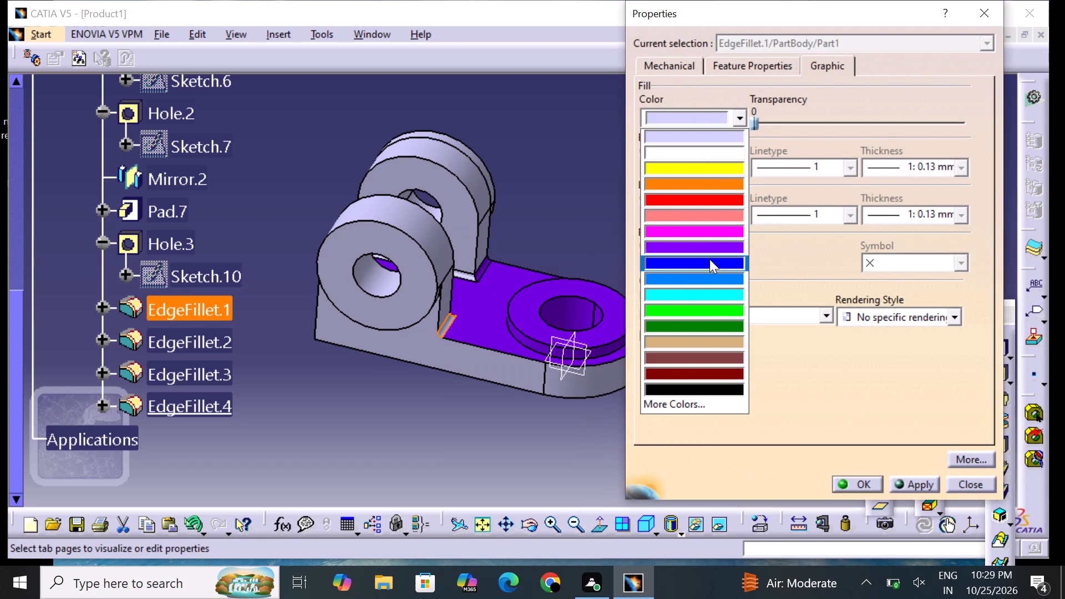
pyautogui.click(711, 245)
pyautogui.click(847, 479)
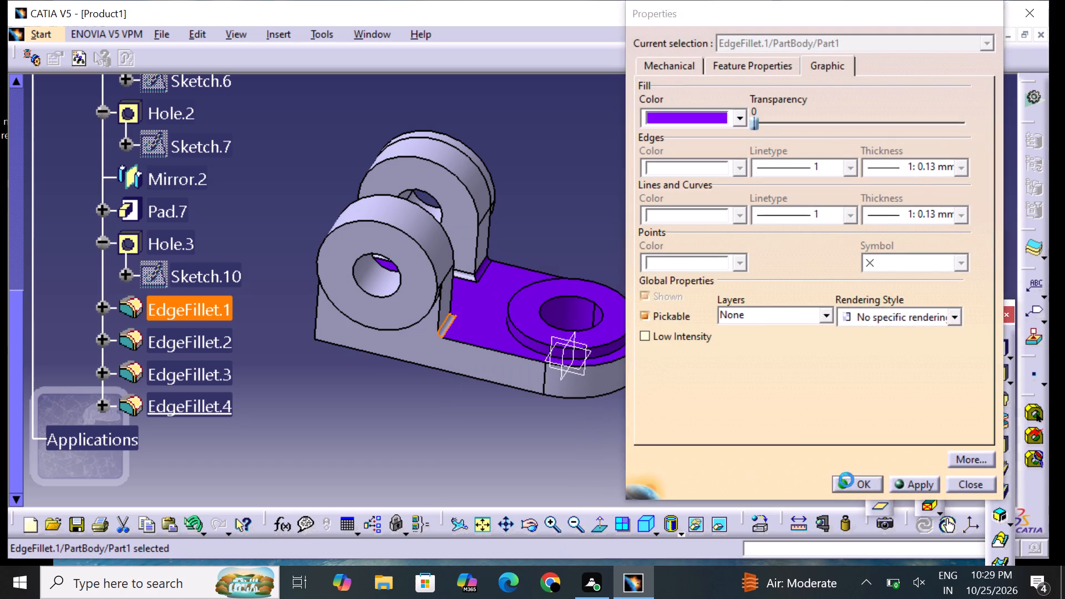
pyautogui.click(758, 407)
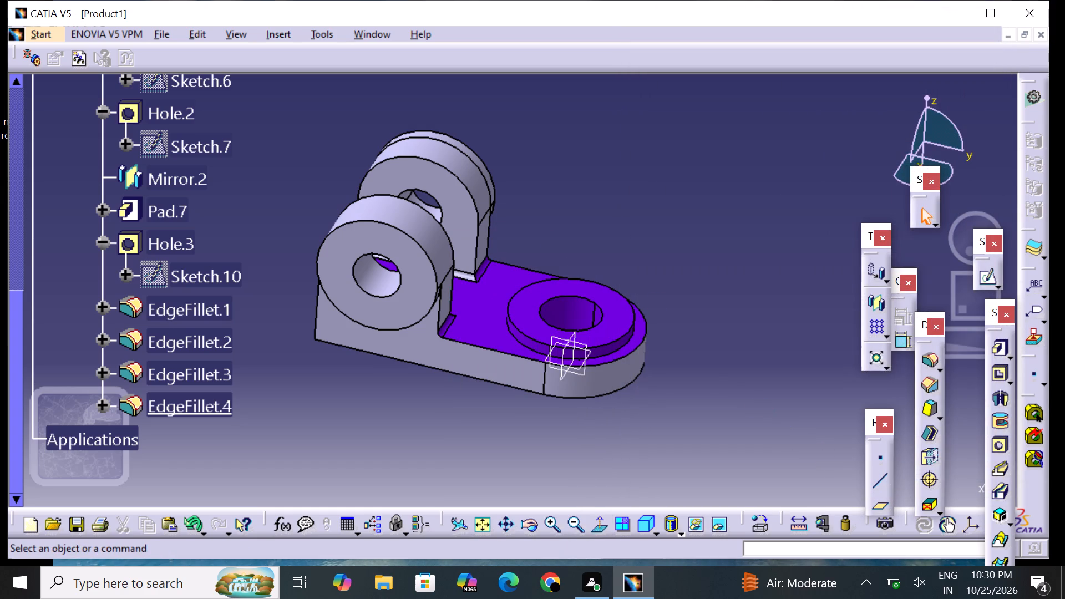
# Set the fill colour of the whole base plate feature, Pad.1, to purple so its side walls are coloured.
pyautogui.click(610, 388)
pyautogui.rightClick(611, 358)
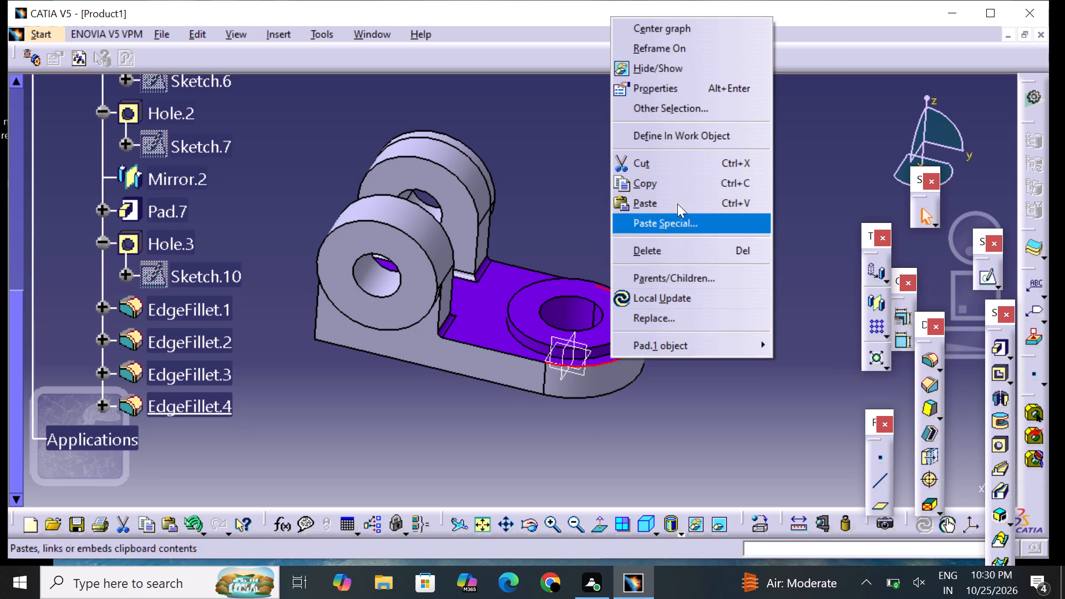
pyautogui.click(661, 92)
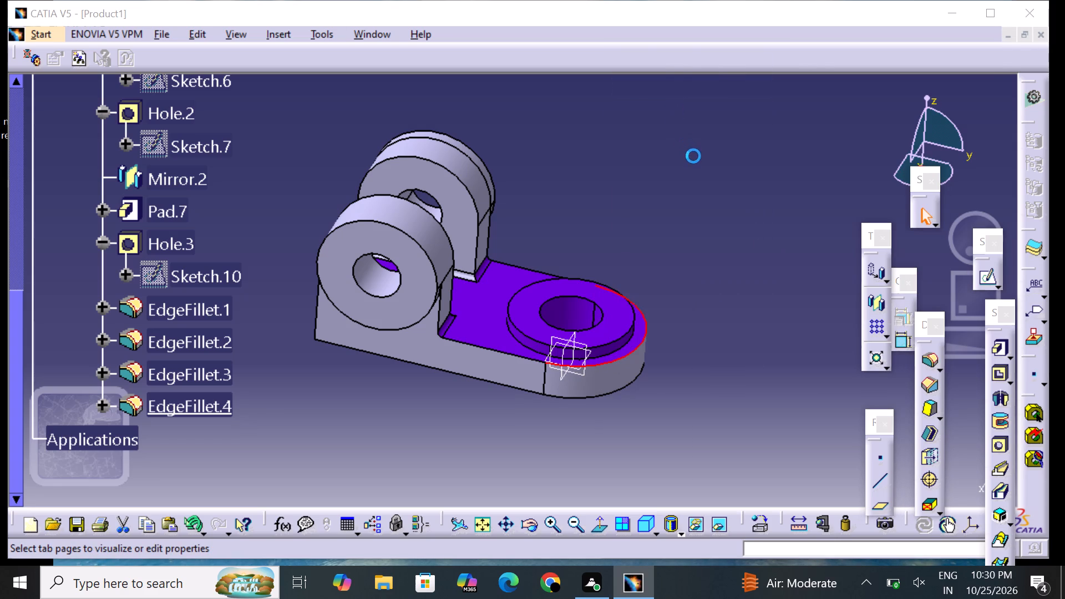
pyautogui.click(702, 111)
pyautogui.click(706, 245)
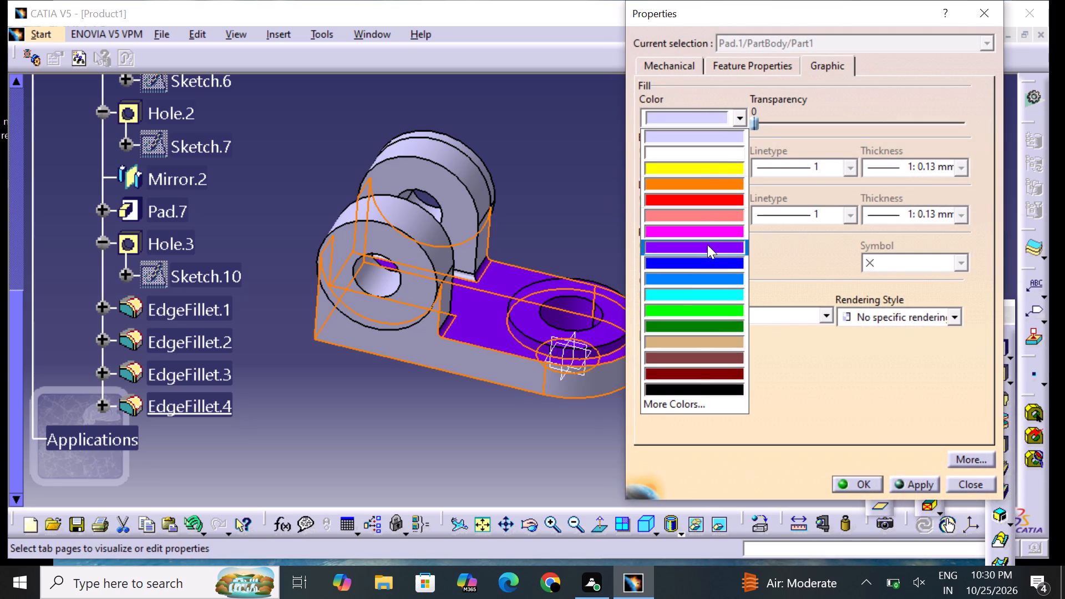
pyautogui.click(863, 487)
pyautogui.click(735, 419)
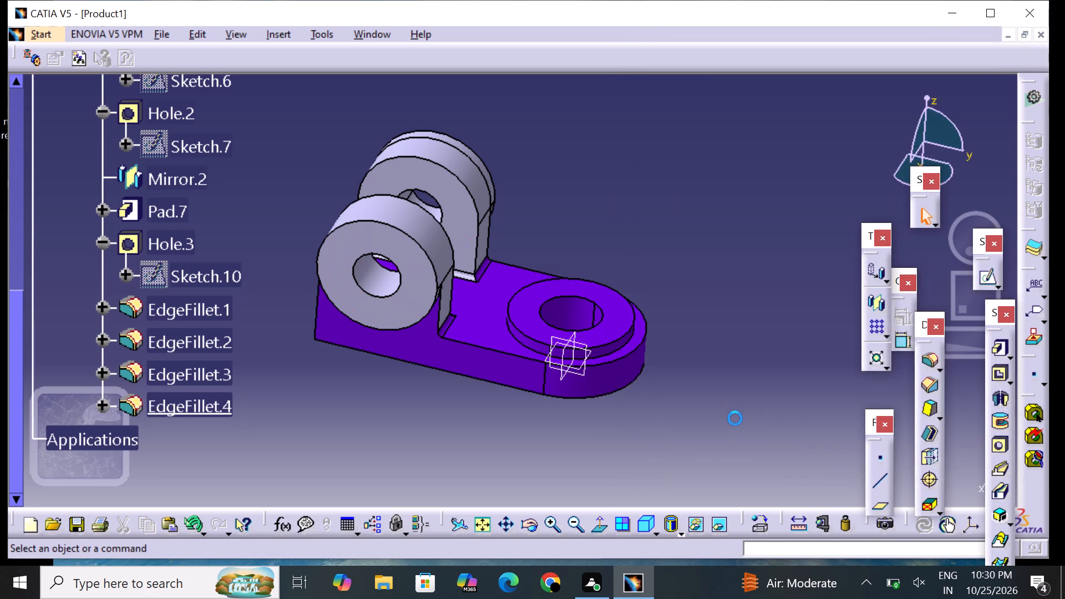
# Set the fill colour of Pad.7, the round disc on the outer side of the mirrored lug, to purple.
pyautogui.moveTo(718, 278); pyautogui.dragTo(619, 353, button='middle')
pyautogui.moveTo(719, 280); pyautogui.dragTo(391, 350, button='right')
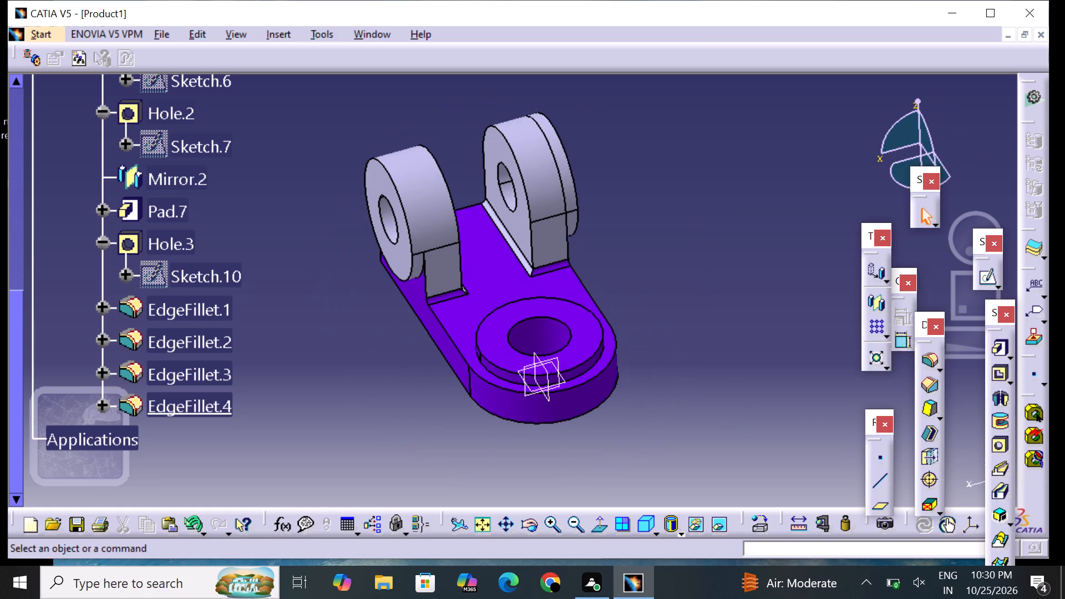
pyautogui.moveTo(732, 274); pyautogui.dragTo(585, 370, button='middle')
pyautogui.moveTo(732, 274); pyautogui.dragTo(488, 357, button='right')
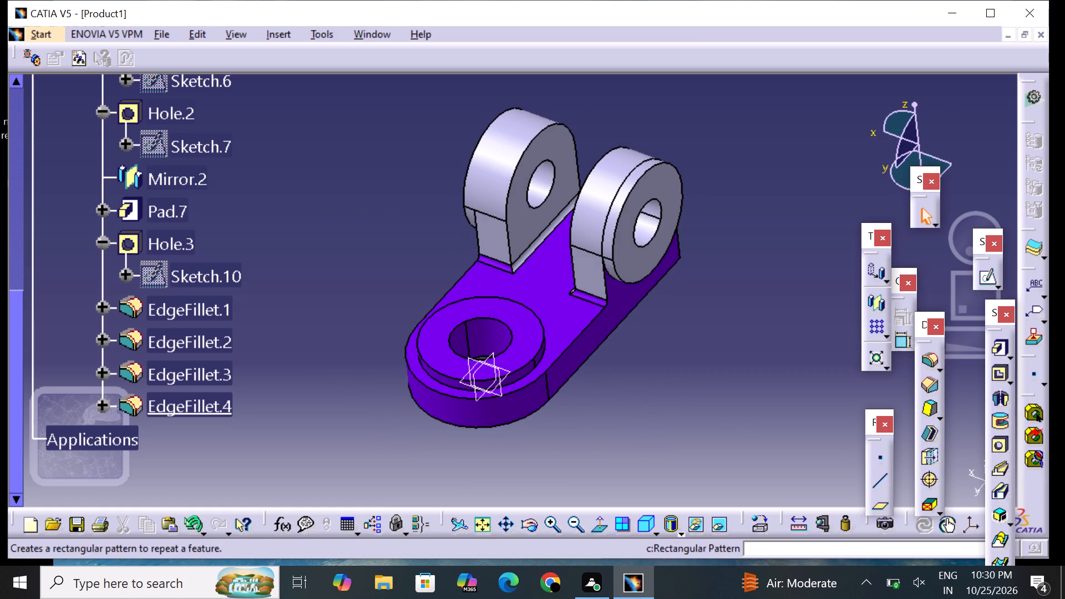
pyautogui.moveTo(815, 243); pyautogui.dragTo(740, 308, button='right')
pyautogui.moveTo(775, 232); pyautogui.dragTo(708, 286, button='middle')
pyautogui.moveTo(774, 232); pyautogui.dragTo(706, 288, button='right')
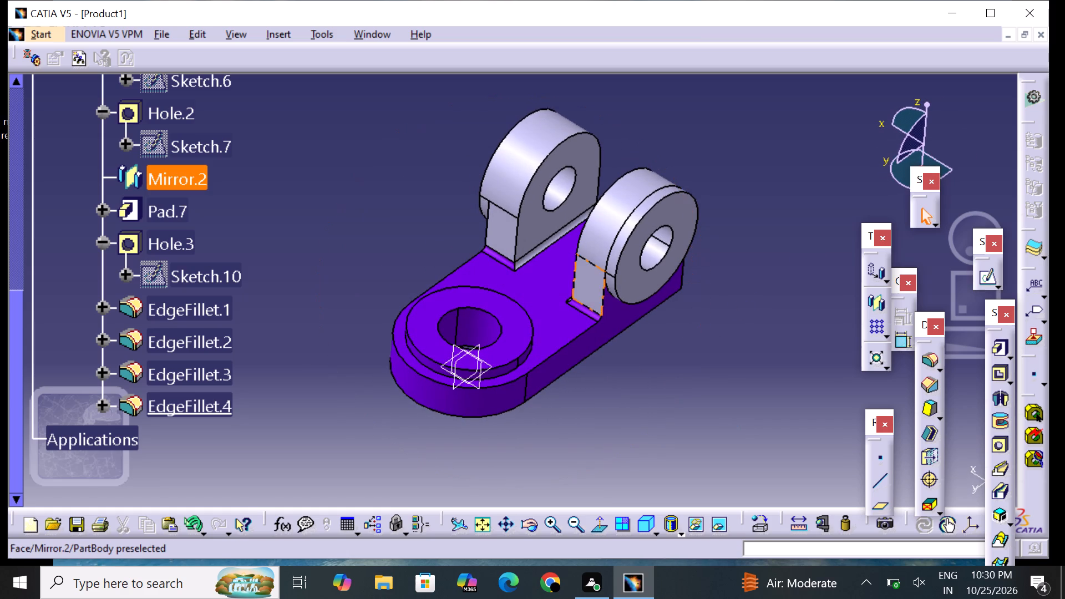
pyautogui.click(586, 274)
pyautogui.rightClick(618, 271)
pyautogui.click(682, 296)
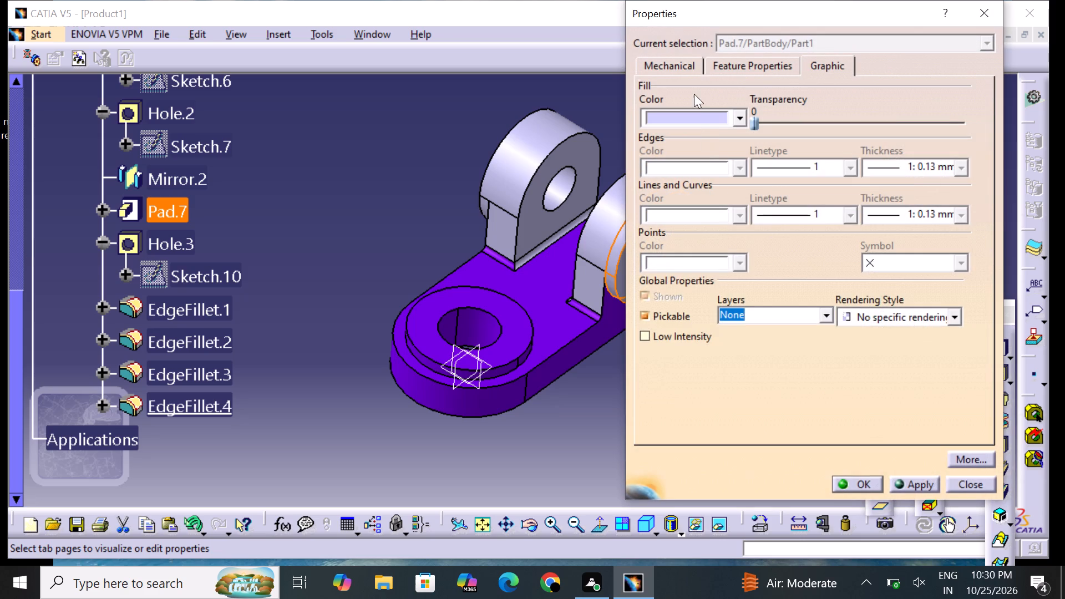
pyautogui.click(694, 123)
pyautogui.click(724, 248)
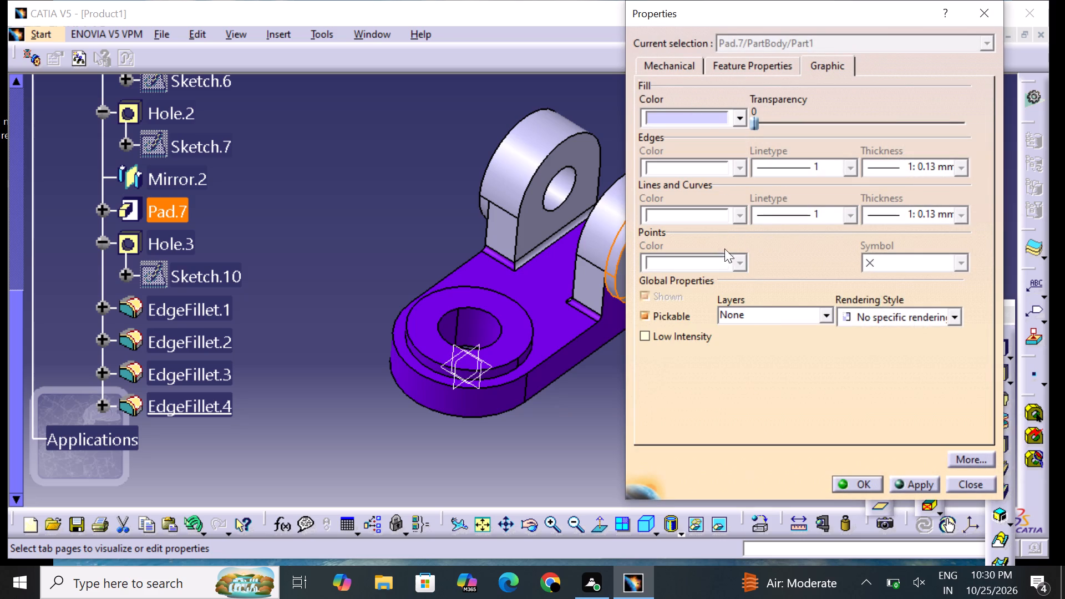
pyautogui.click(866, 488)
pyautogui.click(703, 392)
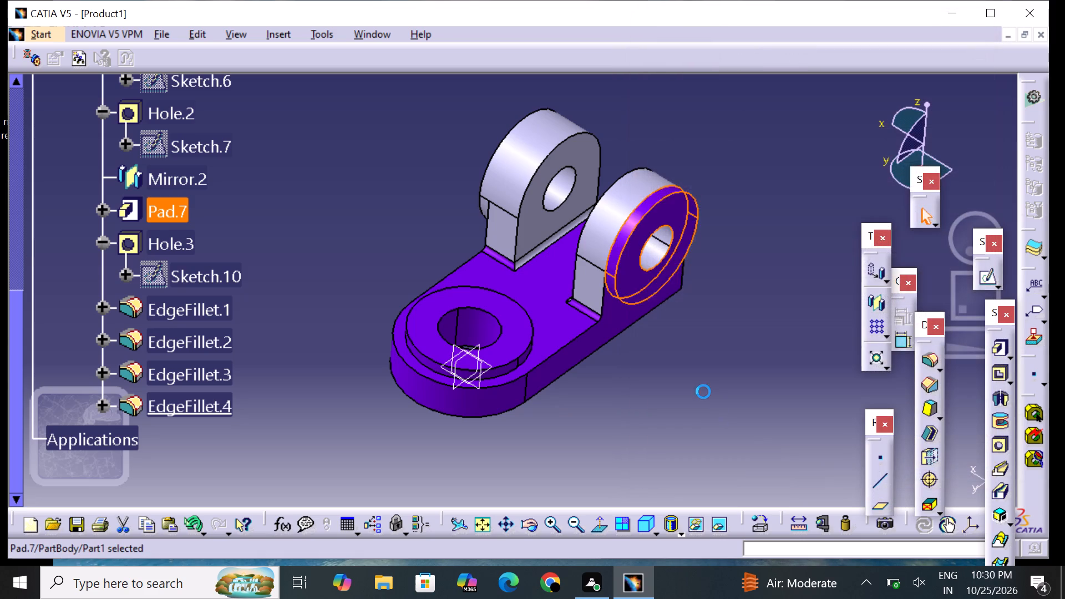
# Set the fill colour of the curved outer face of the mirrored lug, Mirror.2, to purple.
pyautogui.click(595, 245)
pyautogui.rightClick(595, 246)
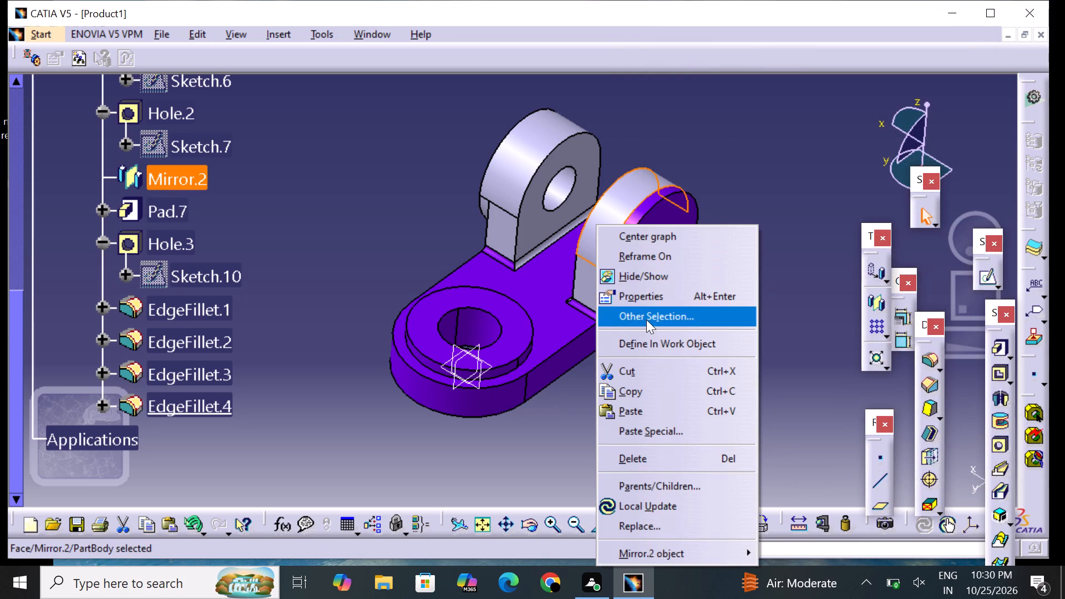
pyautogui.click(650, 298)
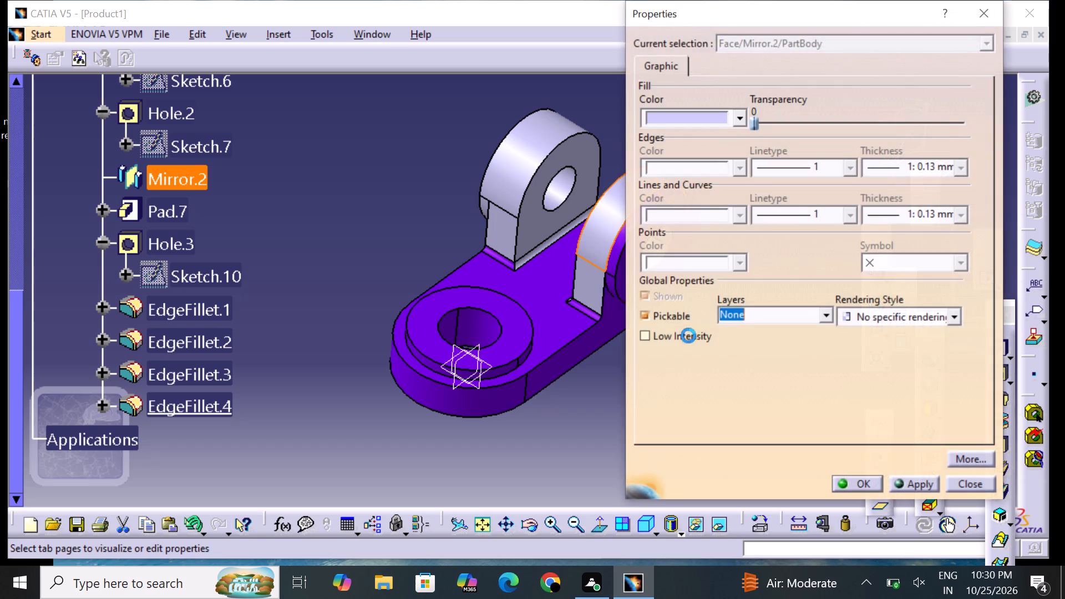
pyautogui.moveTo(709, 115); pyautogui.dragTo(709, 123)
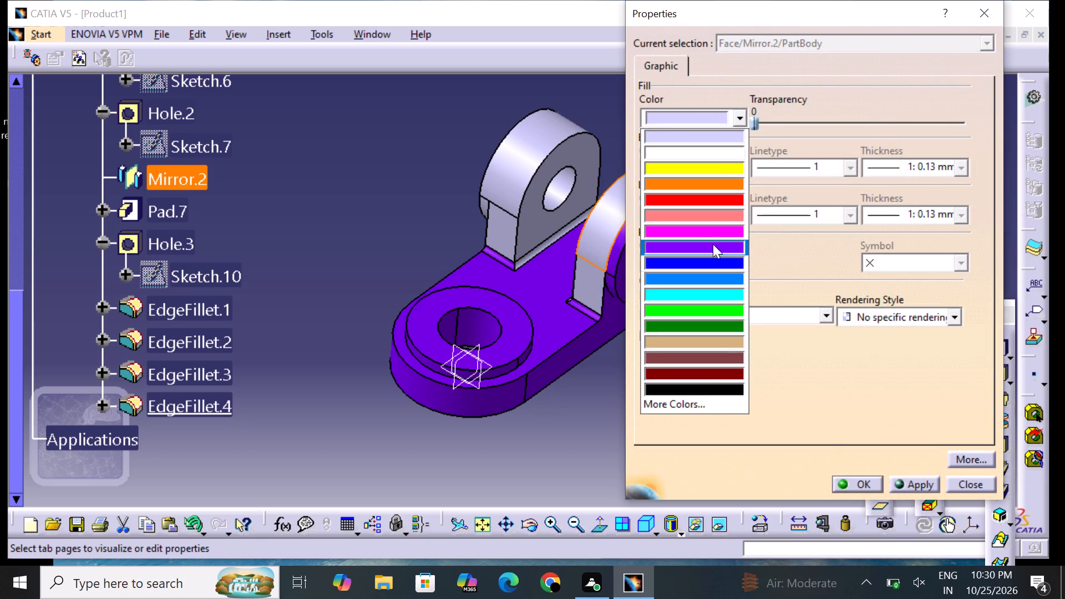
pyautogui.click(711, 241)
pyautogui.click(861, 477)
pyautogui.click(658, 388)
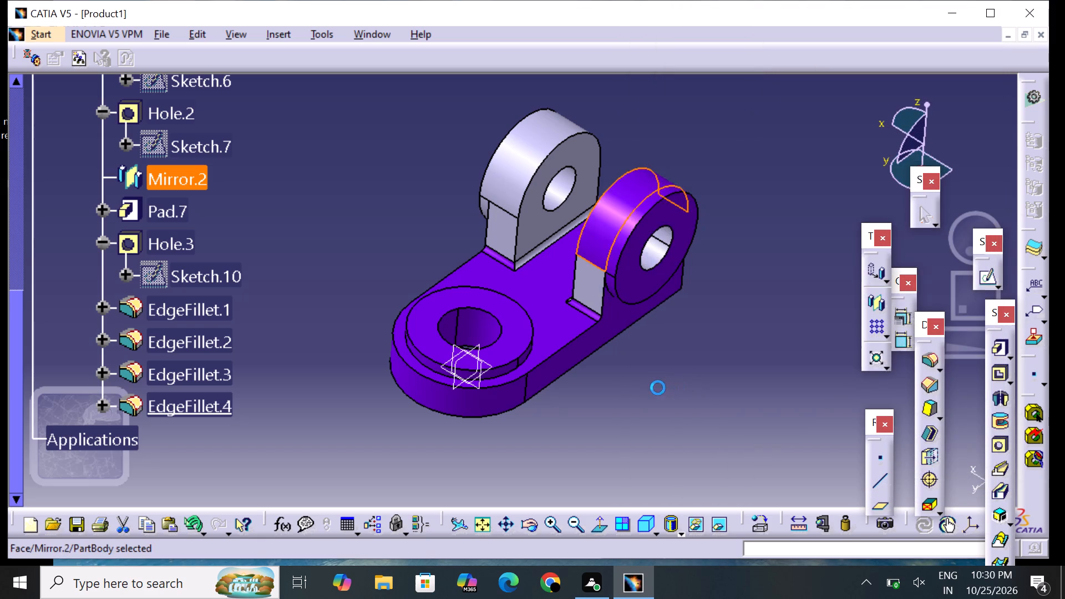
# Set the fill colour of the narrow flat end face below the mirrored lug's curved face to purple.
pyautogui.click(589, 286)
pyautogui.rightClick(590, 286)
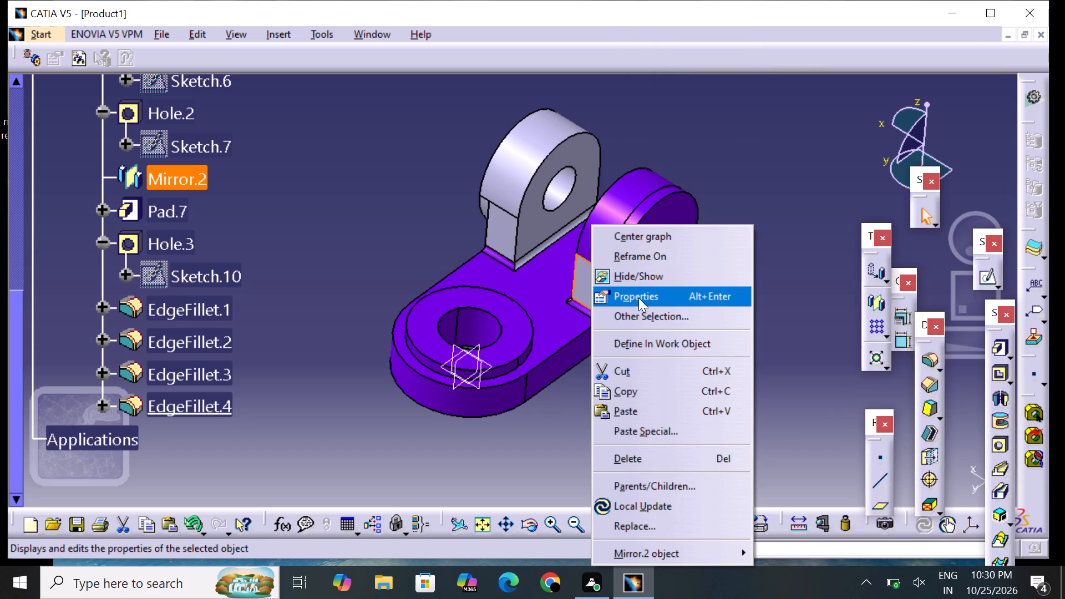
pyautogui.click(639, 298)
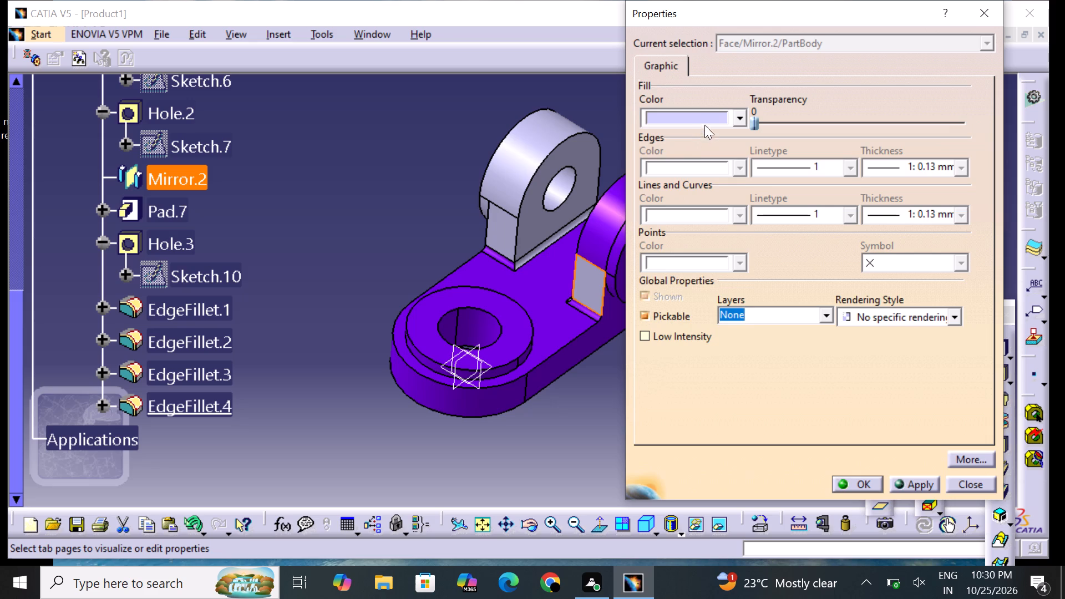
pyautogui.click(707, 117)
pyautogui.click(722, 242)
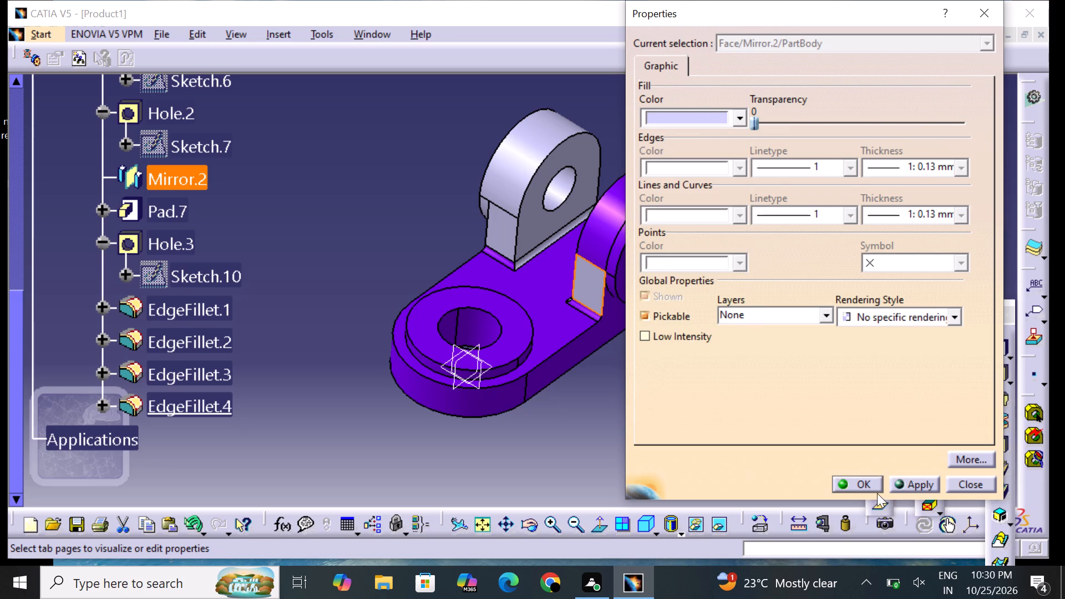
pyautogui.click(875, 490)
pyautogui.click(767, 433)
# Set the fill colour of the narrow flat end face of the Pad.3 lug, facing the boss, to purple.
pyautogui.moveTo(759, 237); pyautogui.dragTo(749, 250, button='middle')
pyautogui.scroll(1, 759, 237)
pyautogui.moveTo(759, 237); pyautogui.dragTo(749, 250, button='right')
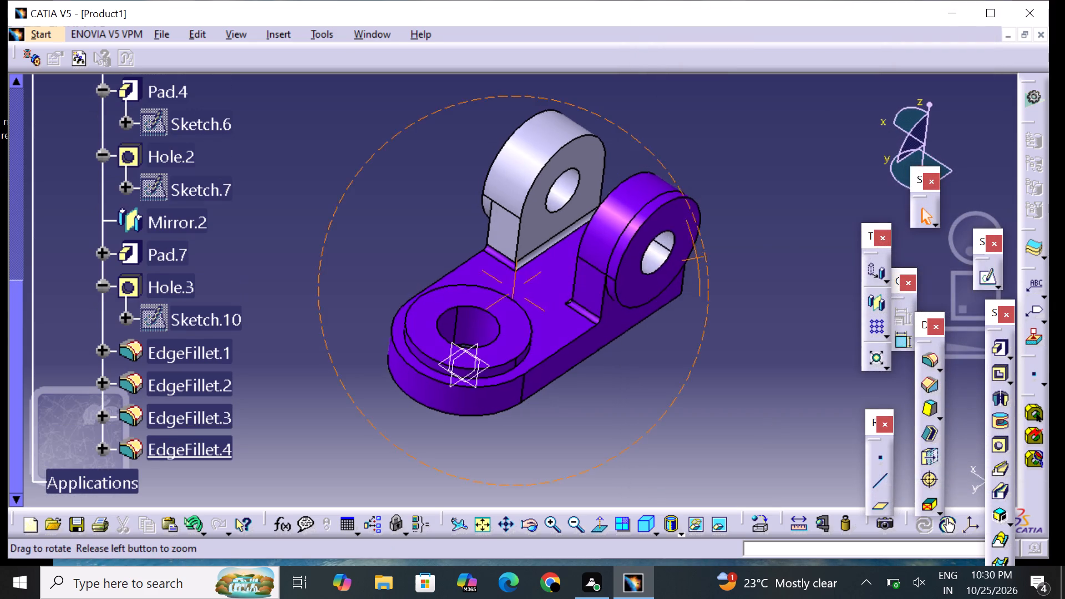
pyautogui.moveTo(749, 250); pyautogui.dragTo(724, 257, button='middle')
pyautogui.moveTo(749, 250); pyautogui.dragTo(635, 277, button='right')
pyautogui.moveTo(802, 218); pyautogui.dragTo(711, 278, button='middle')
pyautogui.moveTo(804, 219); pyautogui.dragTo(711, 278, button='right')
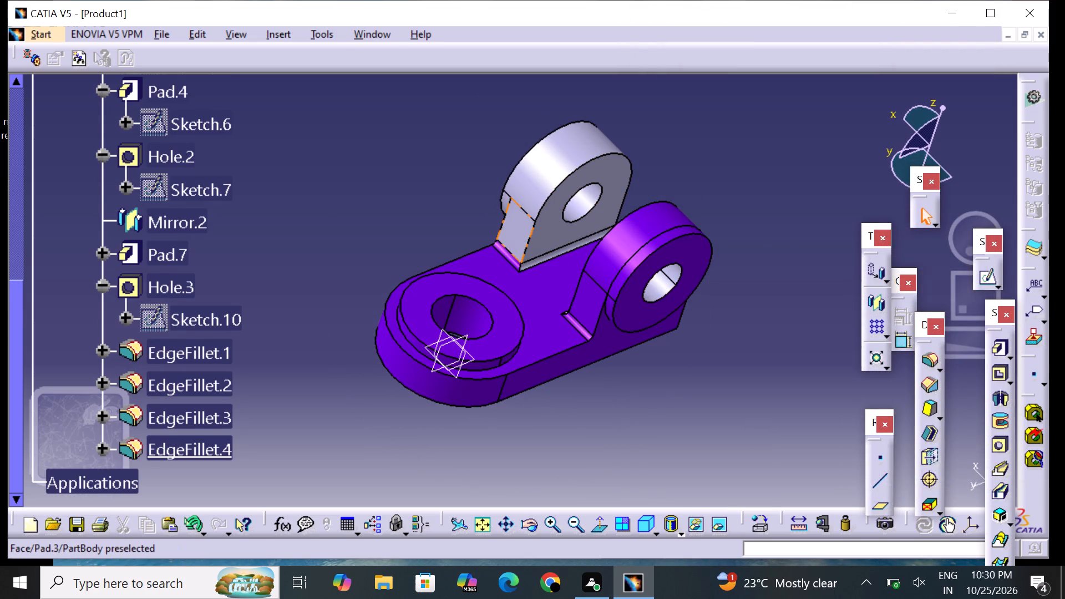
pyautogui.click(519, 236)
pyautogui.rightClick(519, 235)
pyautogui.click(615, 290)
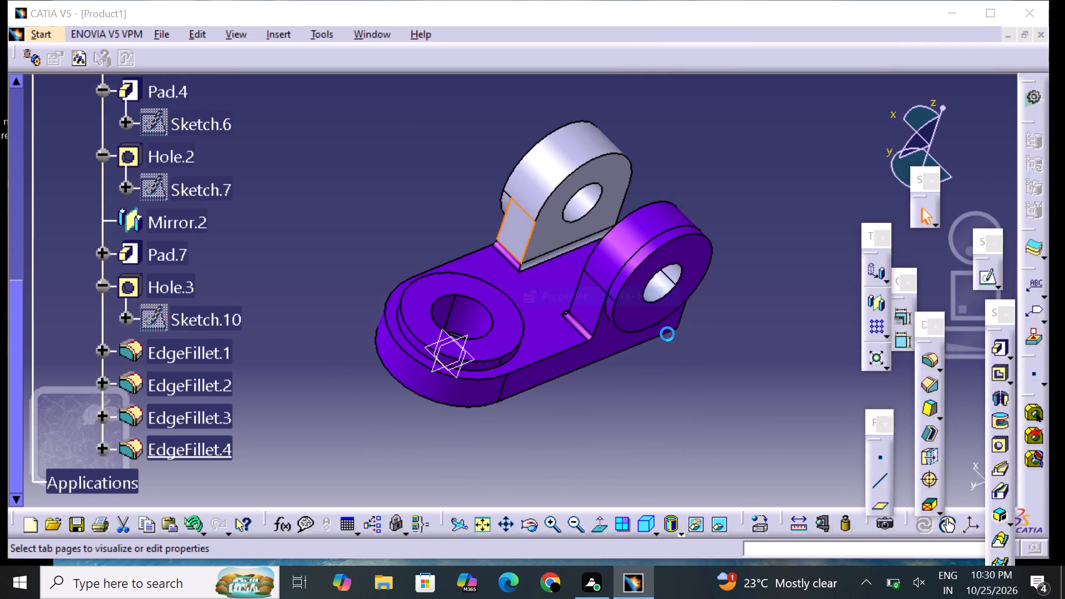
pyautogui.click(716, 115)
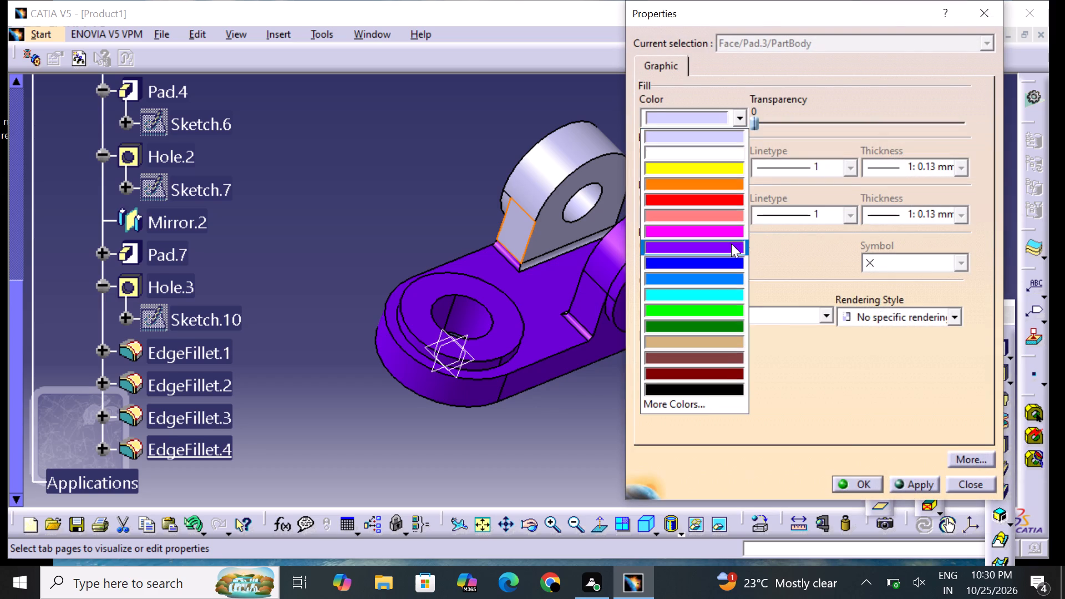
pyautogui.click(731, 243)
pyautogui.click(864, 483)
pyautogui.click(698, 419)
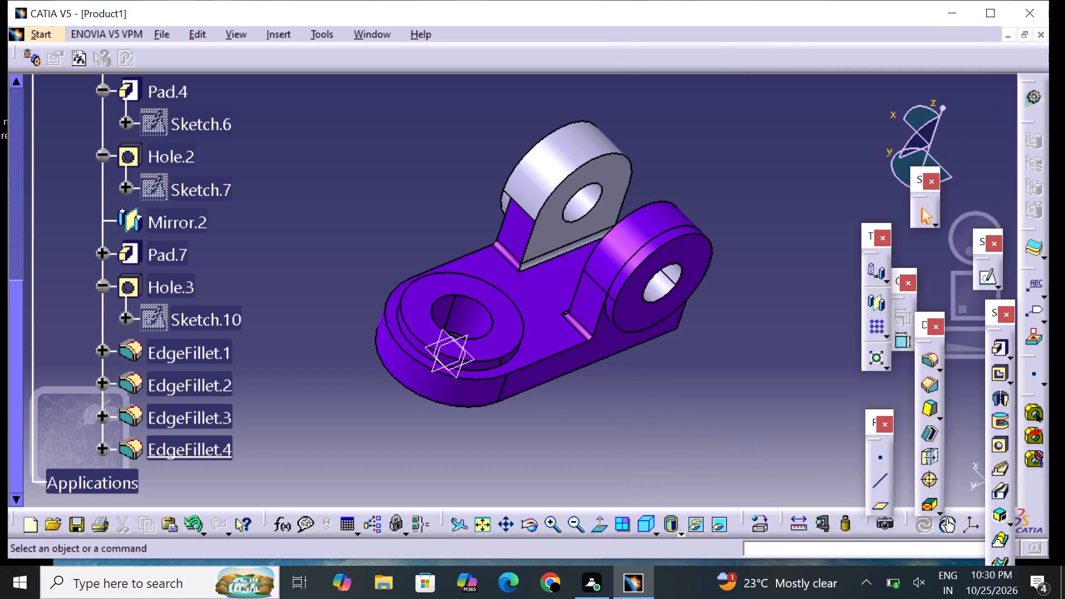
# Set the fill colour of the Pad.3 lug's inner side face, around its hole, to purple.
pyautogui.click(557, 233)
pyautogui.rightClick(556, 237)
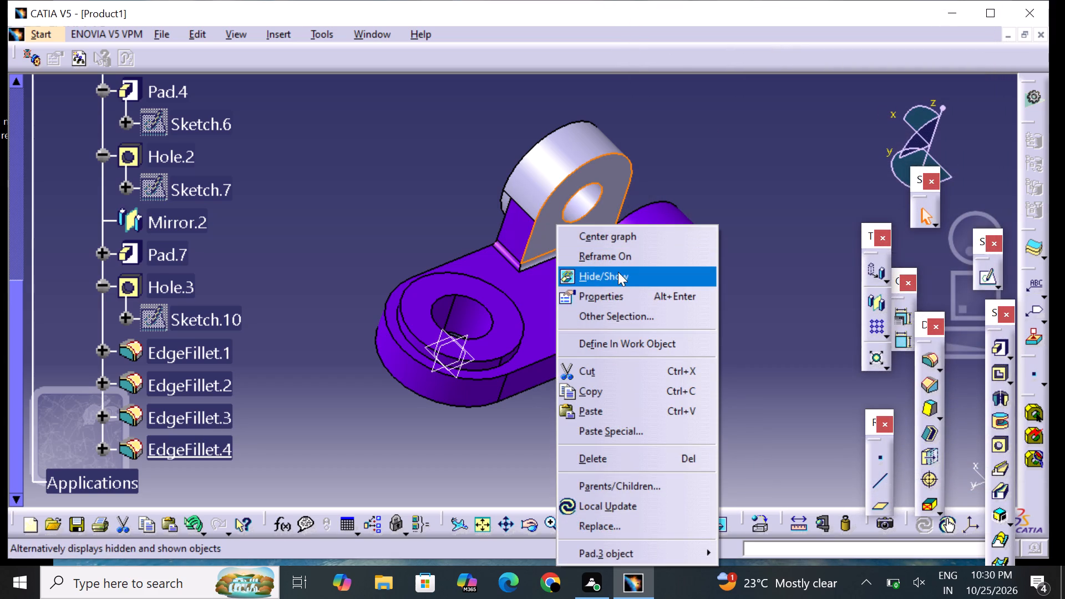
pyautogui.click(613, 292)
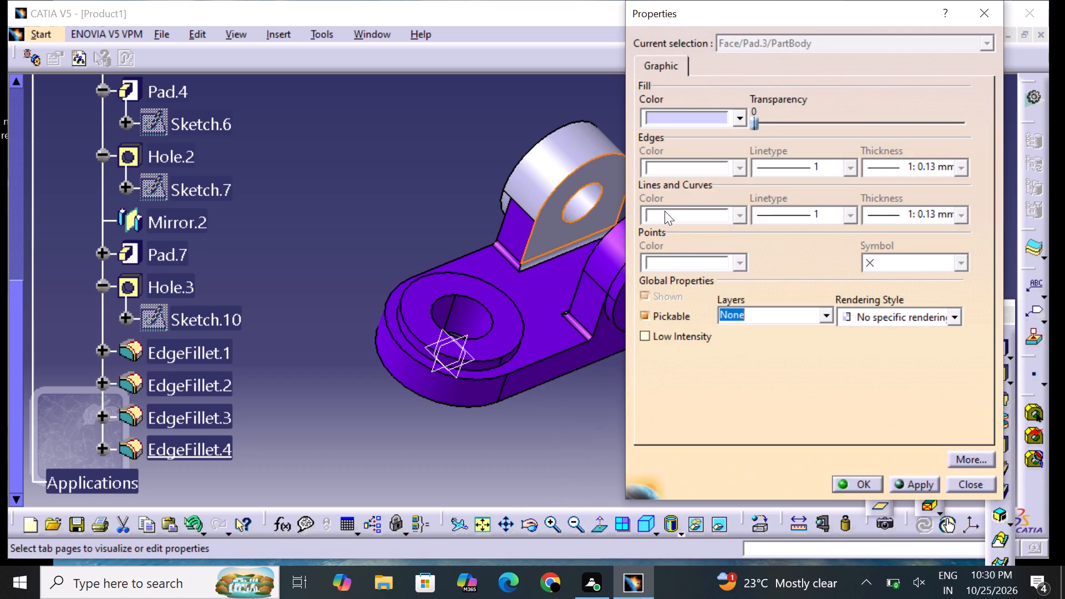
pyautogui.click(704, 116)
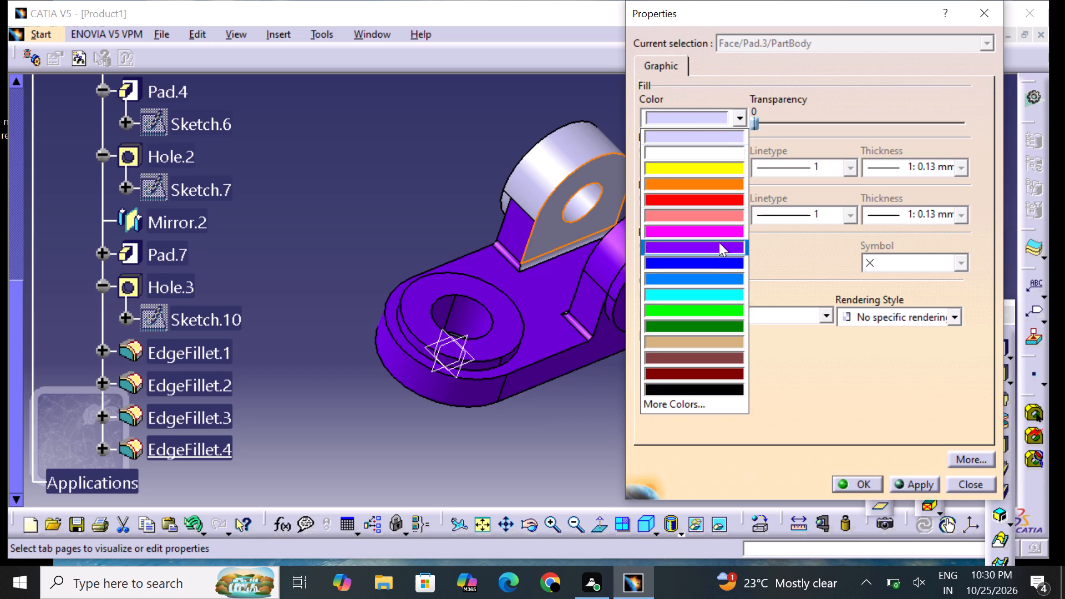
pyautogui.click(719, 248)
pyautogui.click(855, 490)
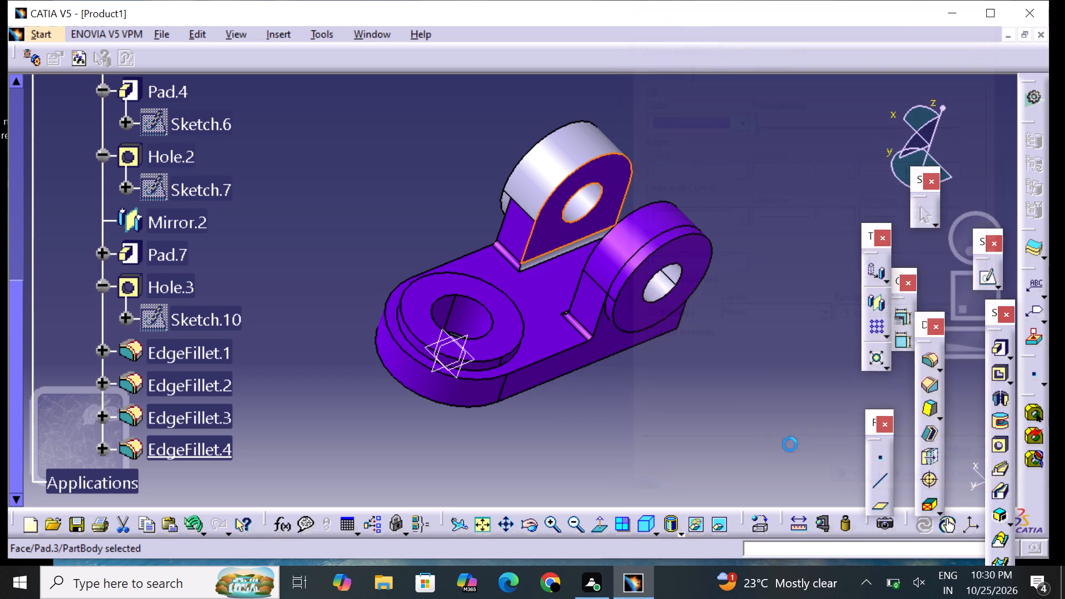
pyautogui.click(727, 403)
# Set the fill colour of EdgeFillet.4, along the base of the Pad.3 lug's inner side, to purple.
pyautogui.moveTo(792, 273); pyautogui.dragTo(790, 287, button='middle')
pyautogui.moveTo(795, 273); pyautogui.dragTo(790, 287, button='right')
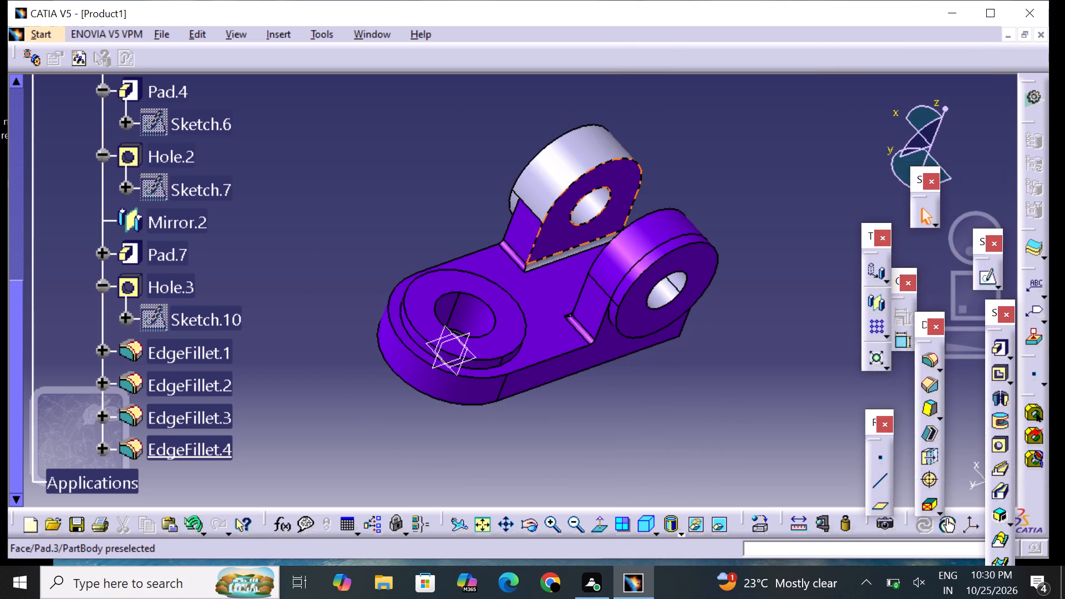
pyautogui.click(560, 257)
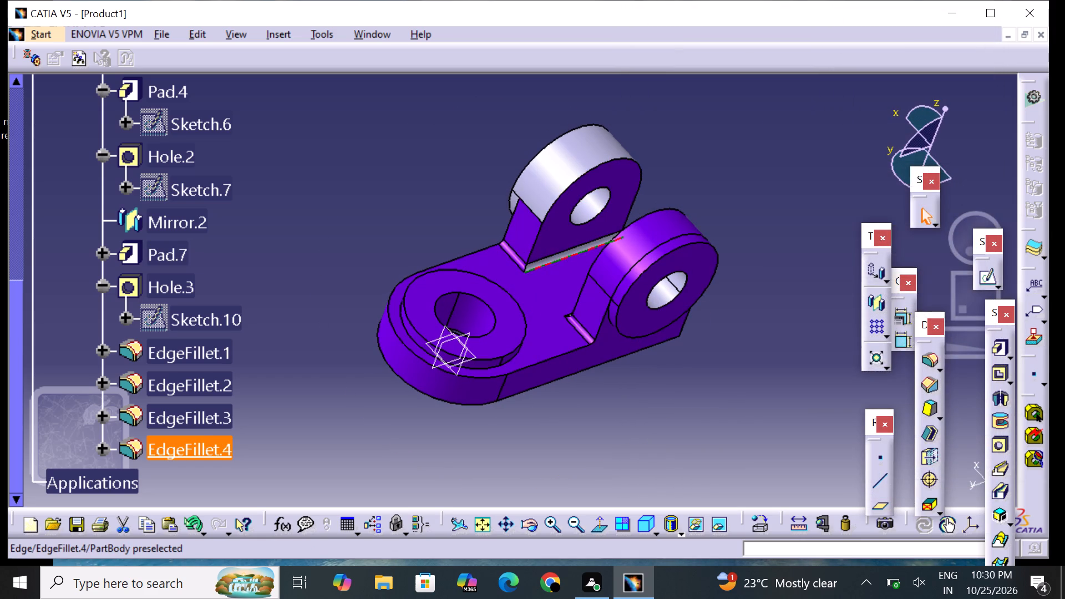
pyautogui.click(559, 254)
pyautogui.rightClick(569, 252)
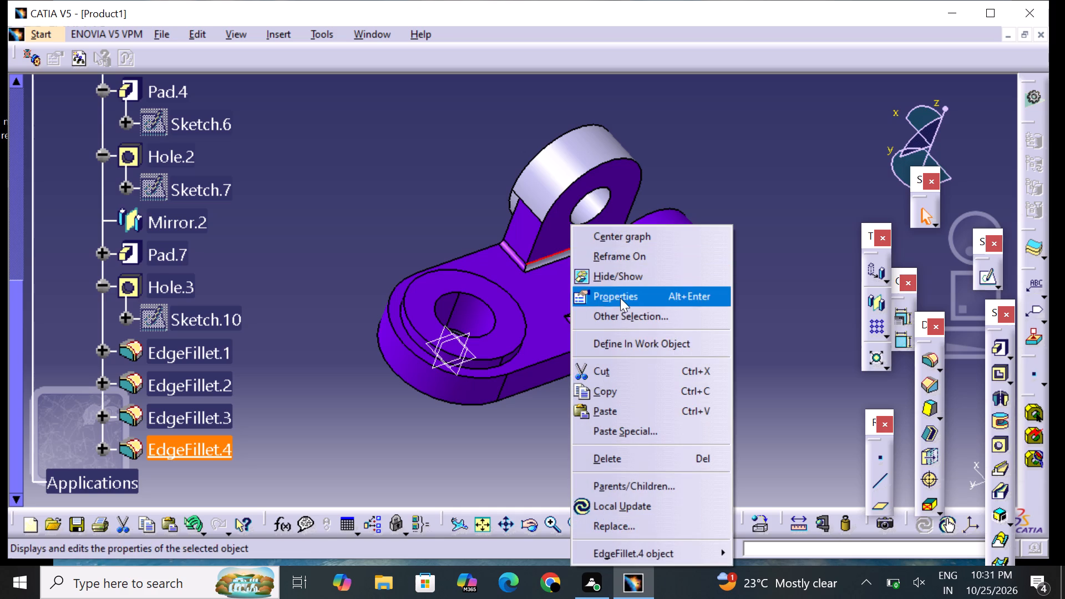
pyautogui.click(621, 298)
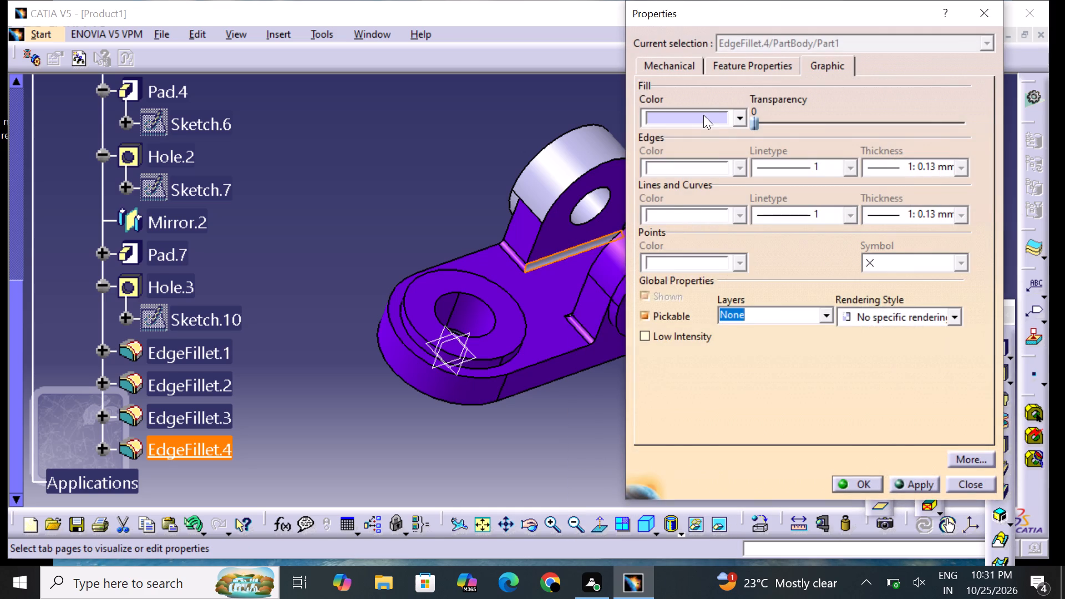
pyautogui.moveTo(703, 115); pyautogui.dragTo(702, 120)
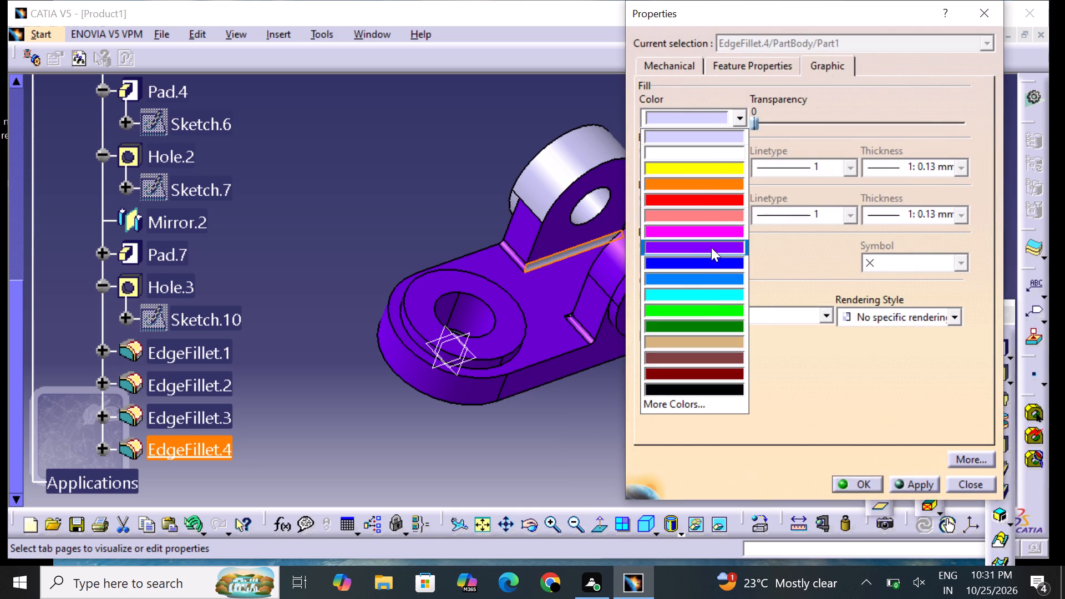
pyautogui.click(711, 247)
pyautogui.click(856, 494)
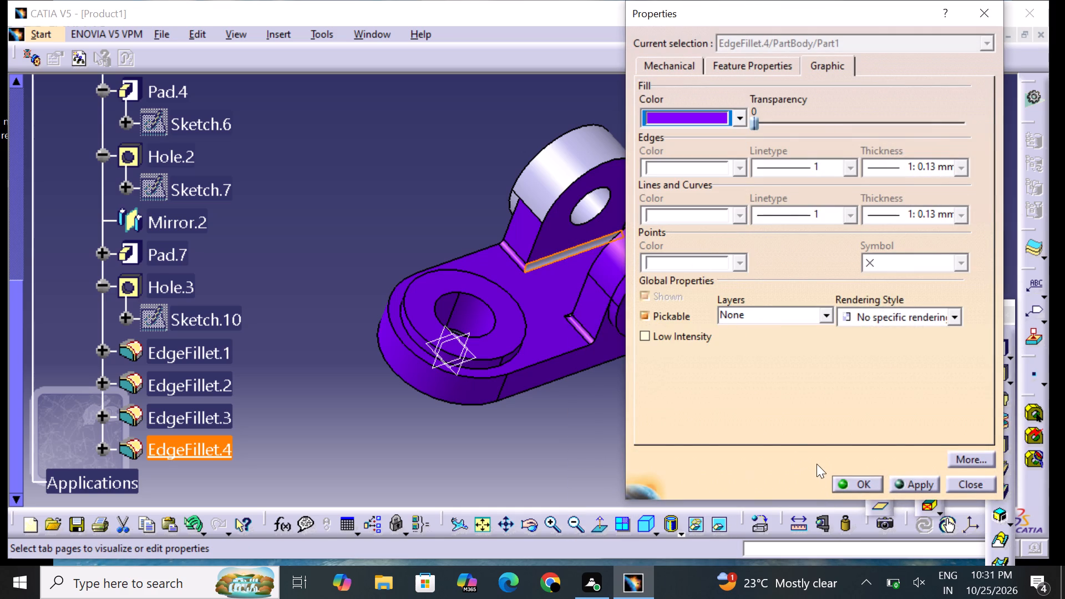
pyautogui.click(858, 481)
pyautogui.click(668, 437)
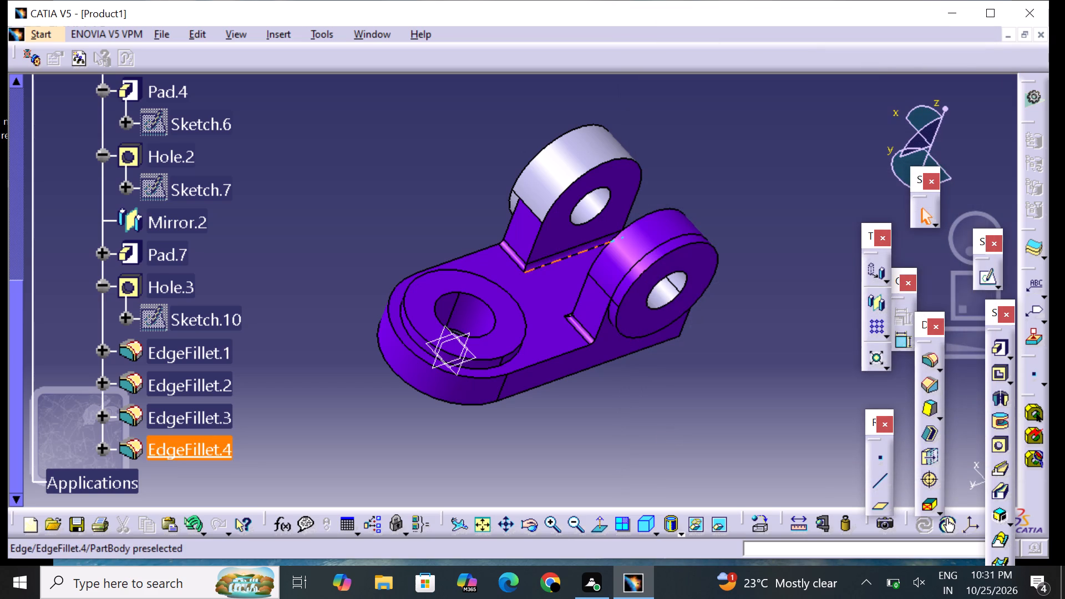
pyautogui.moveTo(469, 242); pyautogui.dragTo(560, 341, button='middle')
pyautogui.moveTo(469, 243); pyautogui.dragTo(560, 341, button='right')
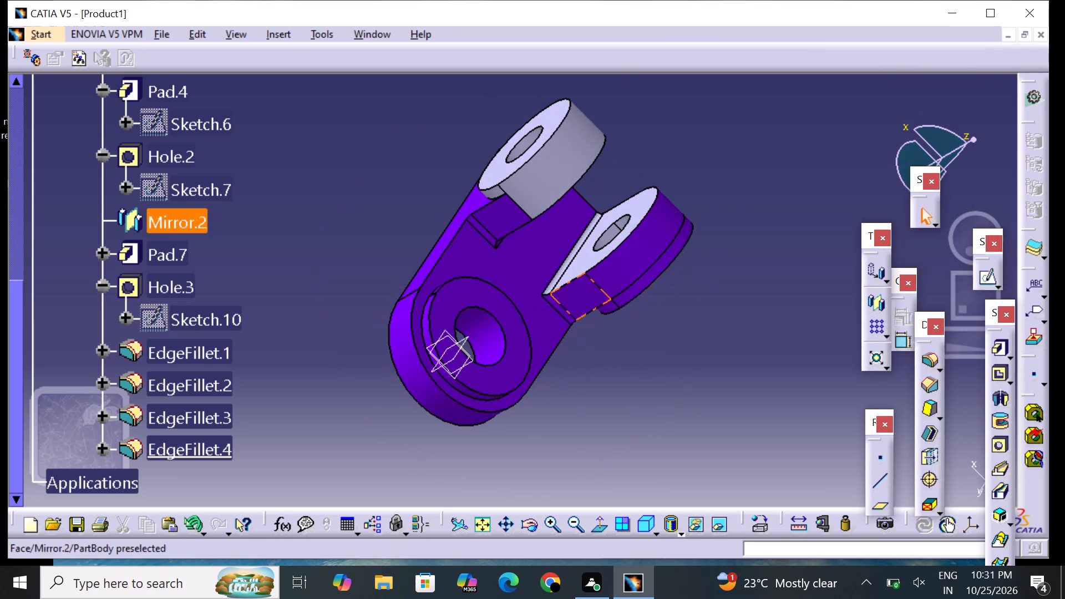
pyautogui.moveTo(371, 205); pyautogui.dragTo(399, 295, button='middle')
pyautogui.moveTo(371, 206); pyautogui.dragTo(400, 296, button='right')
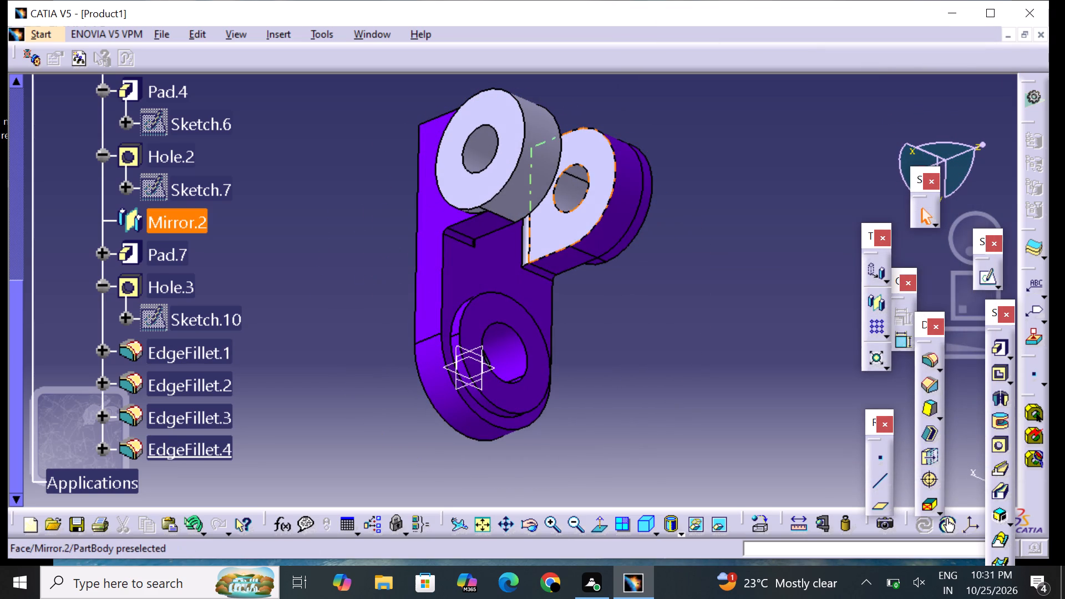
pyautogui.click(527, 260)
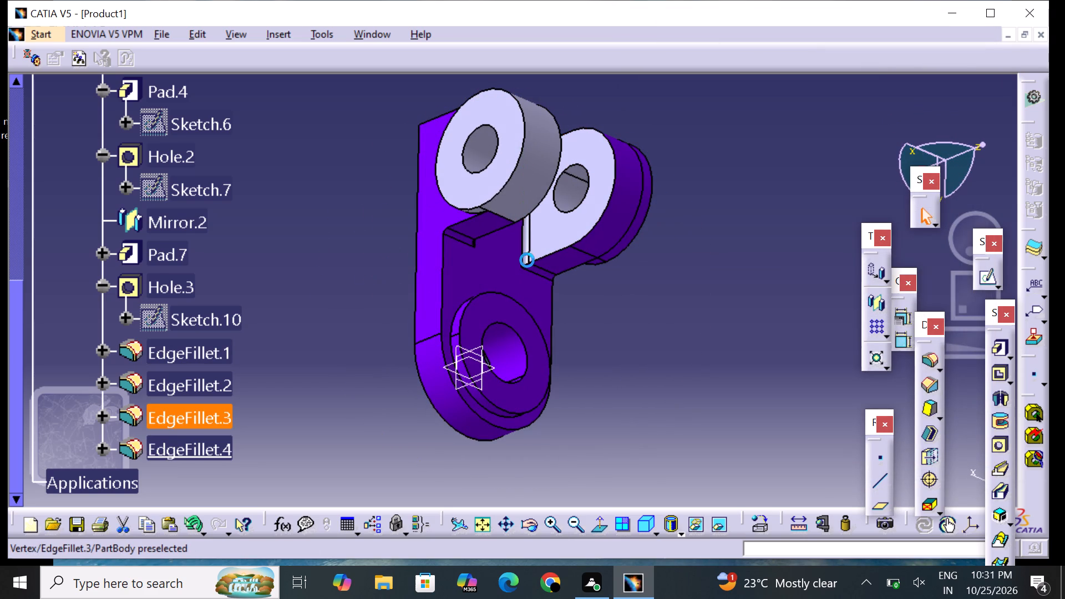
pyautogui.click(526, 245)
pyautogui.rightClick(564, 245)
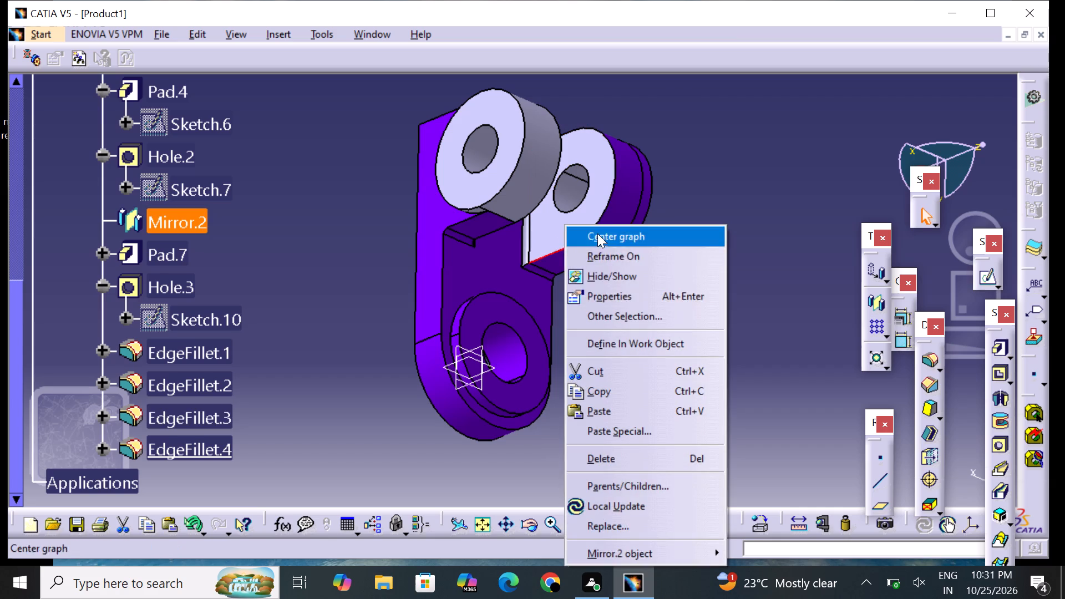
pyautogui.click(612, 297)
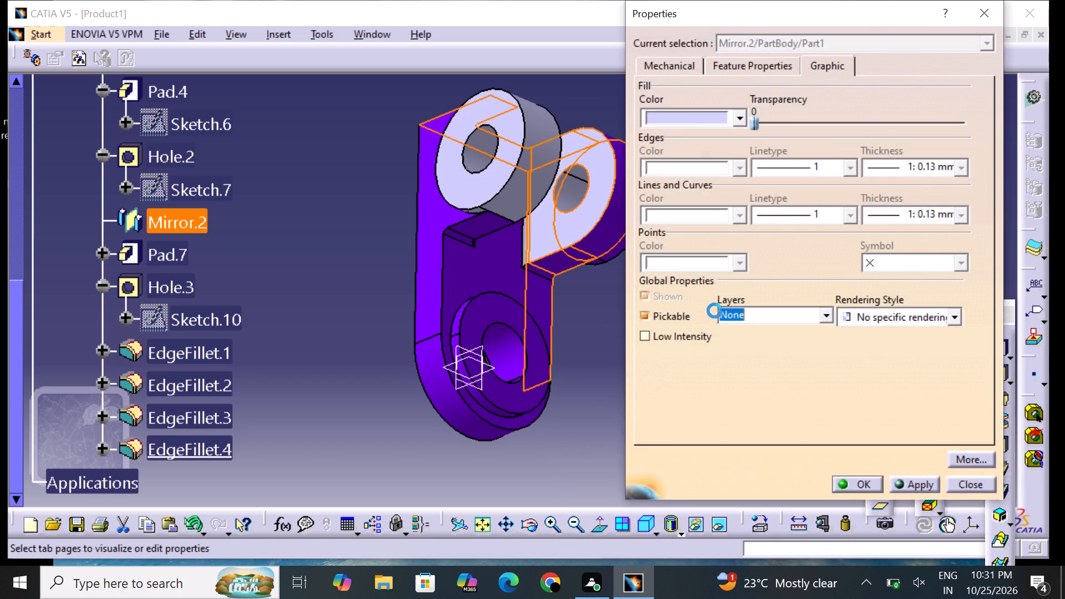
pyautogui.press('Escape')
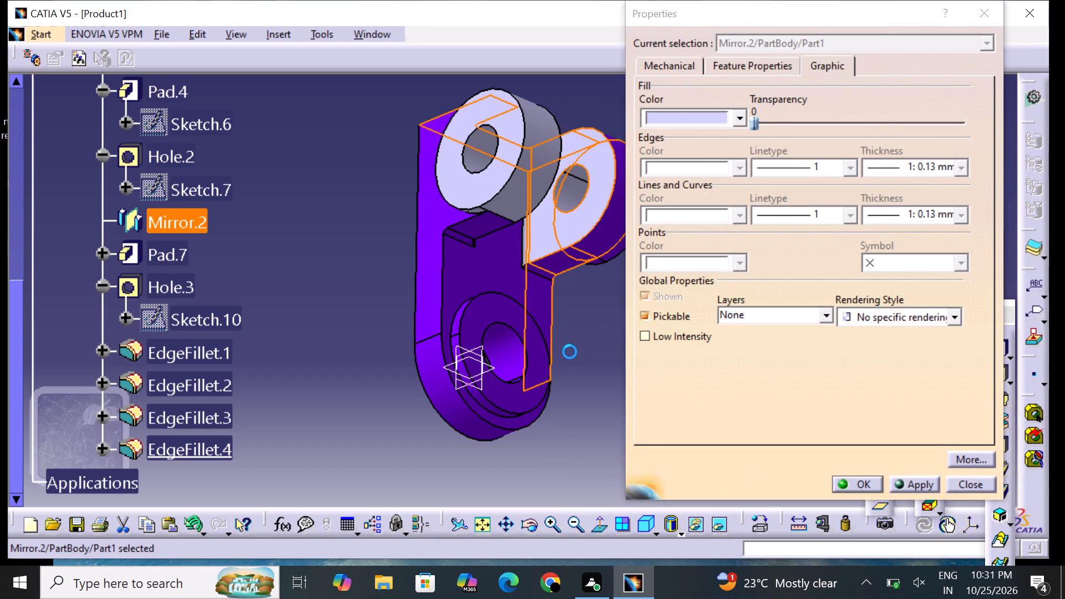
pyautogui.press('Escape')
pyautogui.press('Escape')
# Set the fill colour of the mirrored lug's inner side face, around its hole, to purple.
pyautogui.click(591, 218)
pyautogui.rightClick(586, 227)
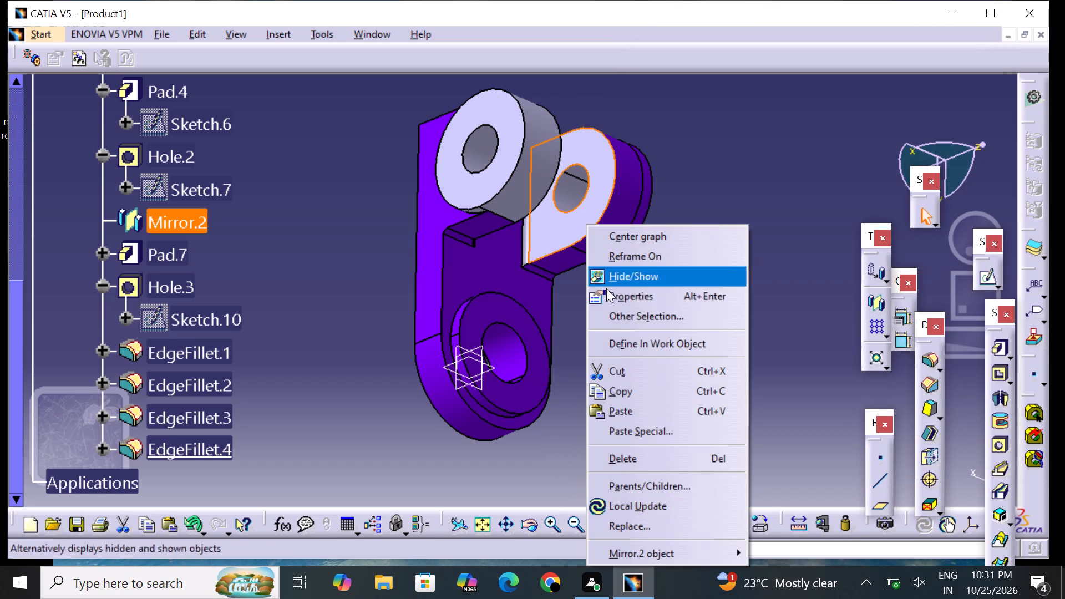
pyautogui.click(634, 302)
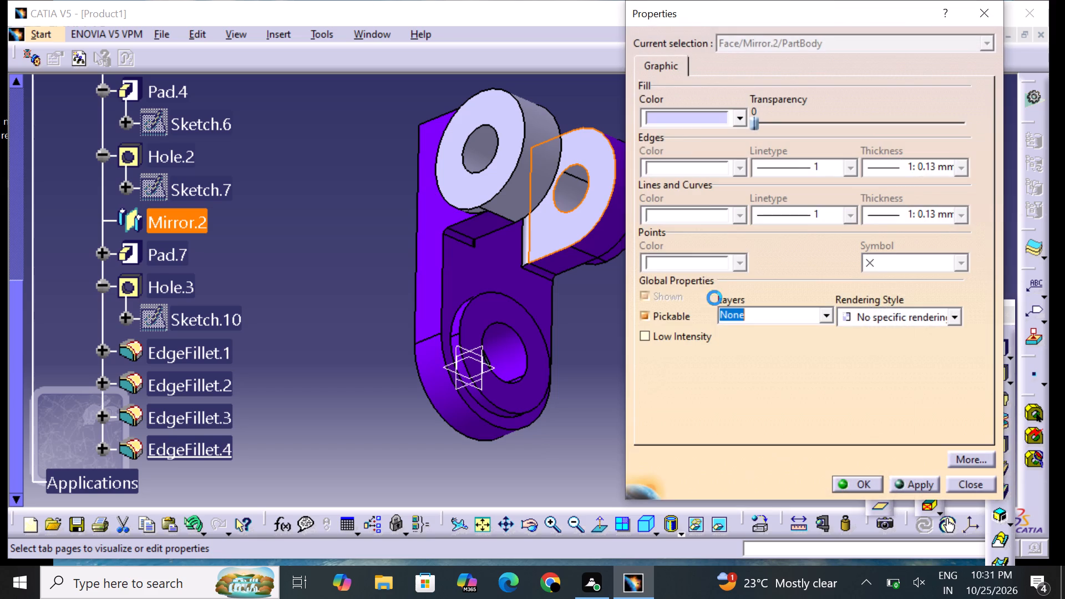
pyautogui.click(691, 117)
pyautogui.click(715, 248)
pyautogui.click(861, 470)
pyautogui.click(861, 480)
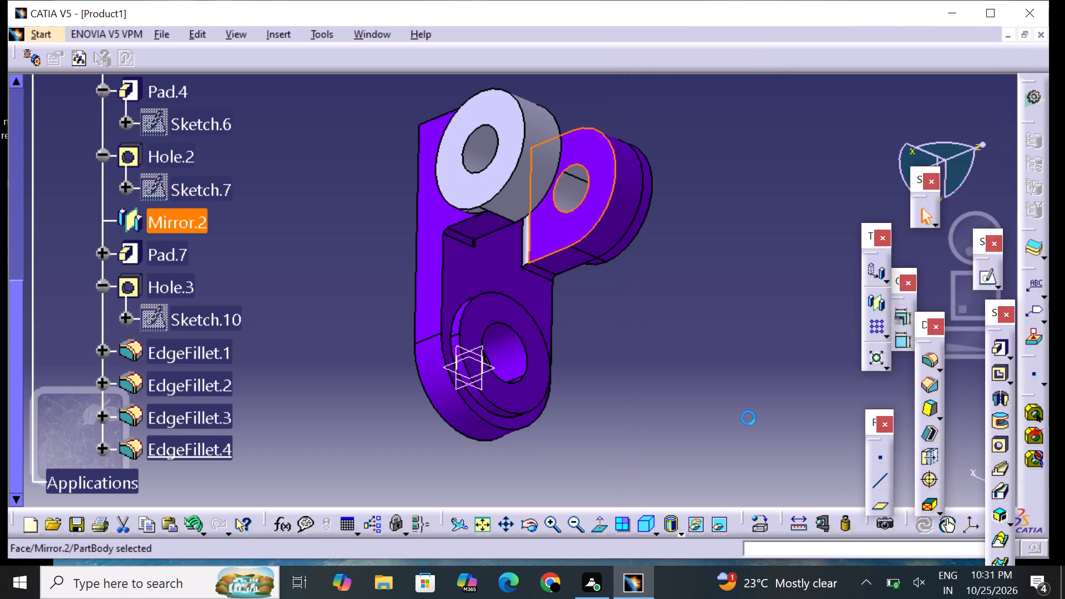
pyautogui.click(748, 418)
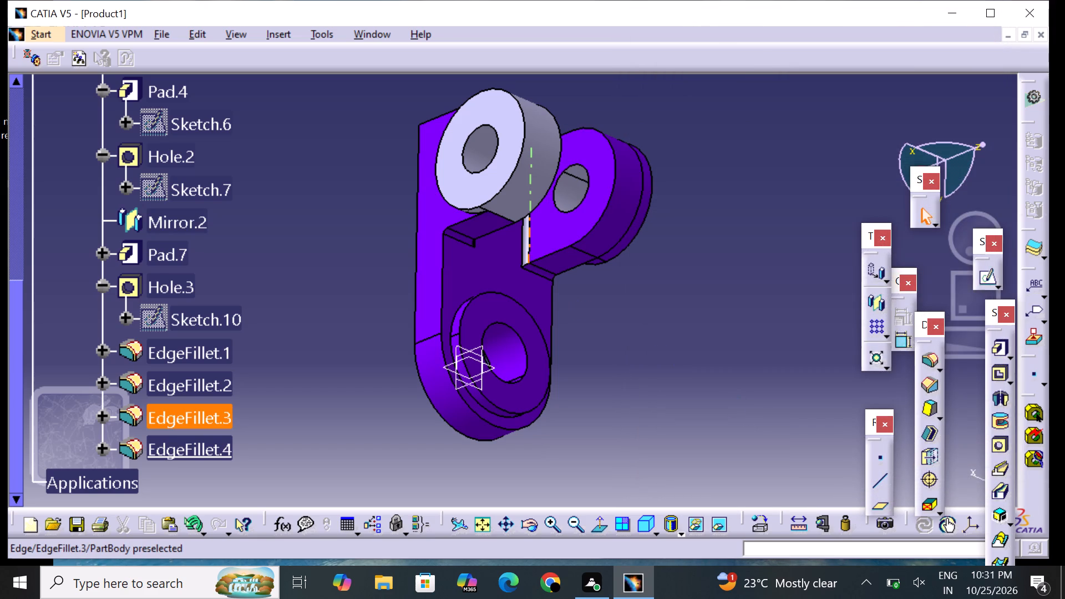
# Set the fill colour of EdgeFillet.3, along the base of the mirrored lug's inner side, to blue.
pyautogui.click(526, 248)
pyautogui.rightClick(701, 231)
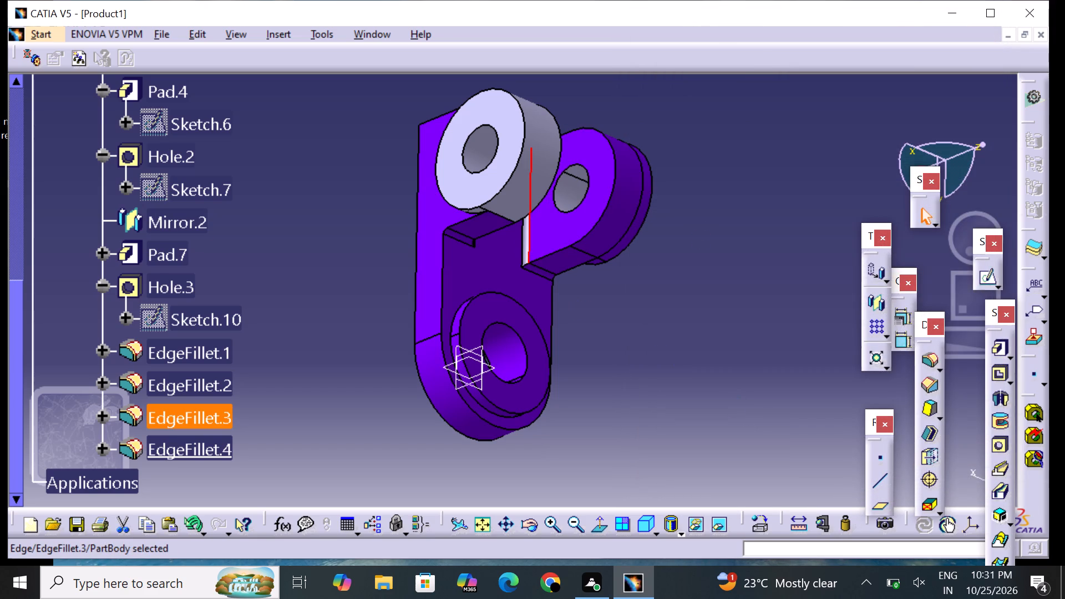
pyautogui.rightClick(701, 239)
pyautogui.click(525, 250)
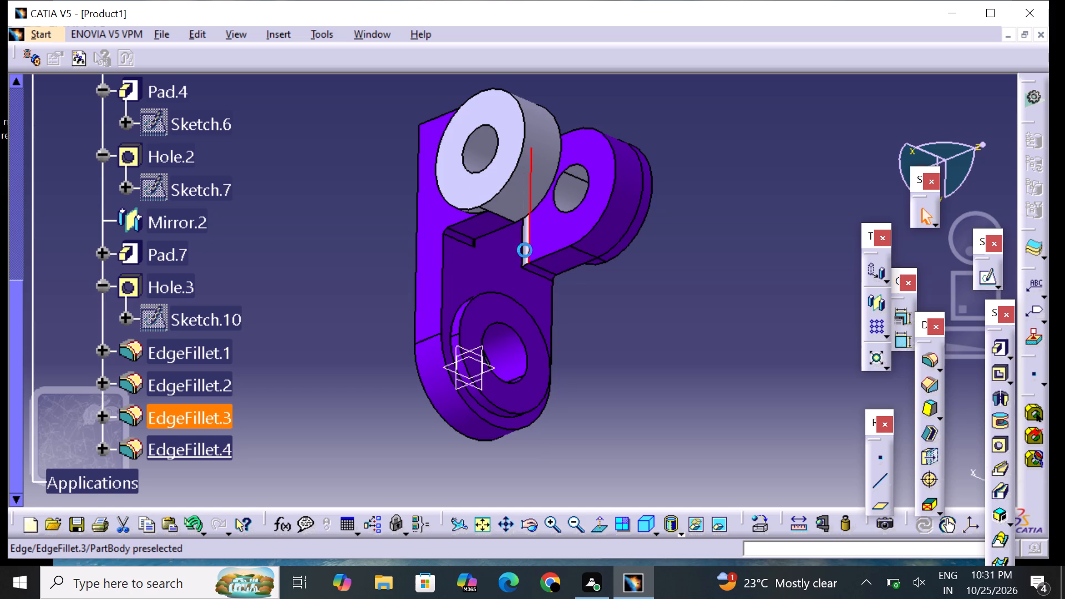
pyautogui.rightClick(525, 250)
pyautogui.click(575, 293)
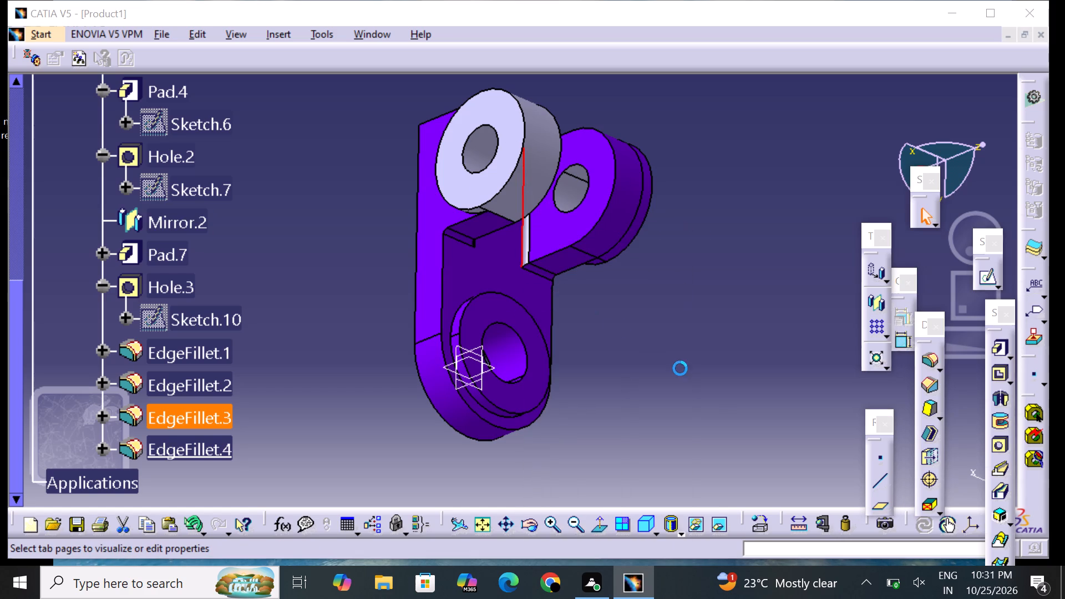
pyautogui.moveTo(696, 114); pyautogui.dragTo(696, 115)
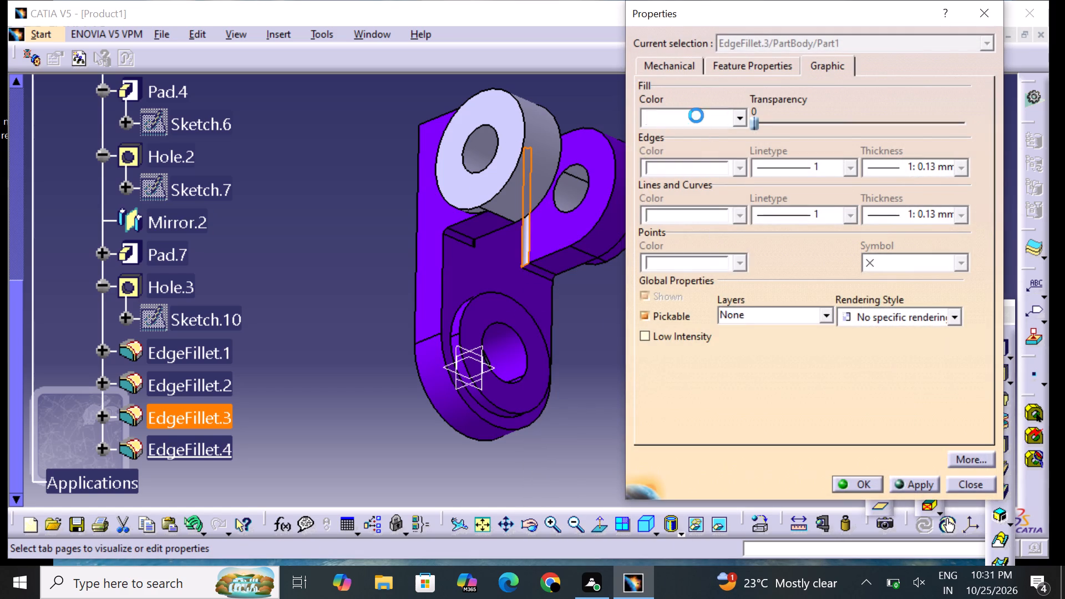
pyautogui.moveTo(696, 115); pyautogui.dragTo(690, 125)
pyautogui.moveTo(693, 250); pyautogui.dragTo(692, 255)
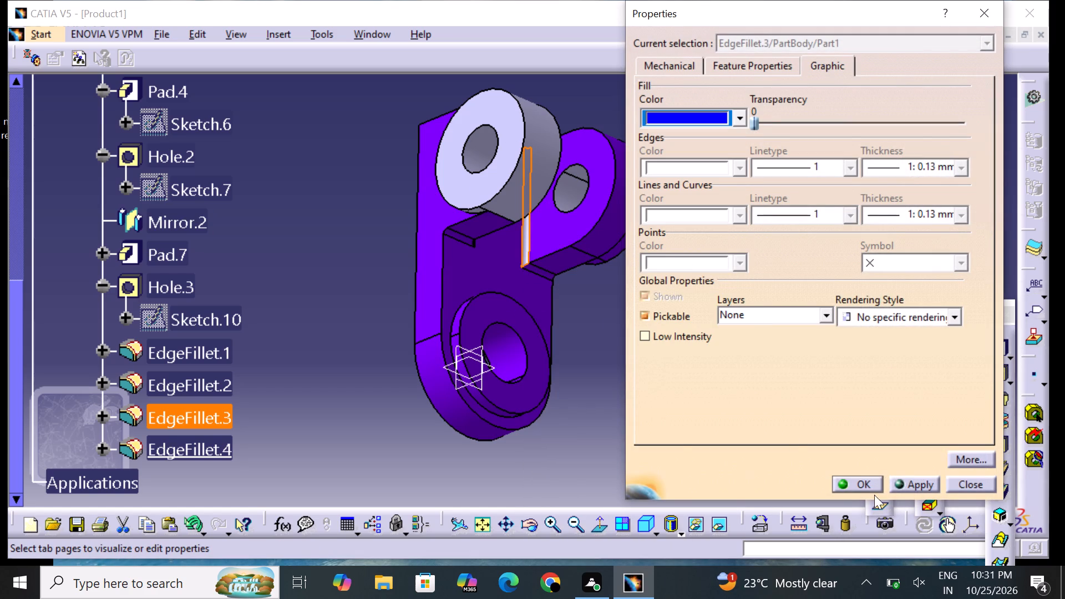
pyautogui.click(861, 474)
pyautogui.click(865, 489)
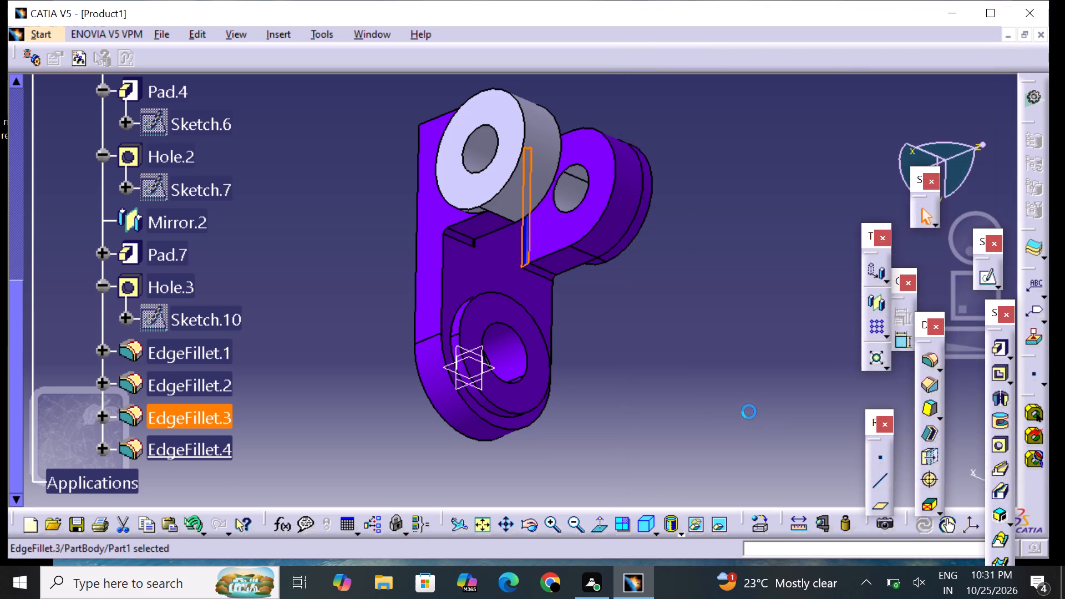
pyautogui.moveTo(749, 410); pyautogui.dragTo(755, 393)
# Set the fill colour of the curved outer face of the Pad.3 lug to purple.
pyautogui.middleClick(749, 266)
pyautogui.moveTo(749, 266); pyautogui.dragTo(642, 243, button='right')
pyautogui.moveTo(721, 235); pyautogui.dragTo(721, 234, button='middle')
pyautogui.moveTo(721, 233); pyautogui.dragTo(721, 234, button='right')
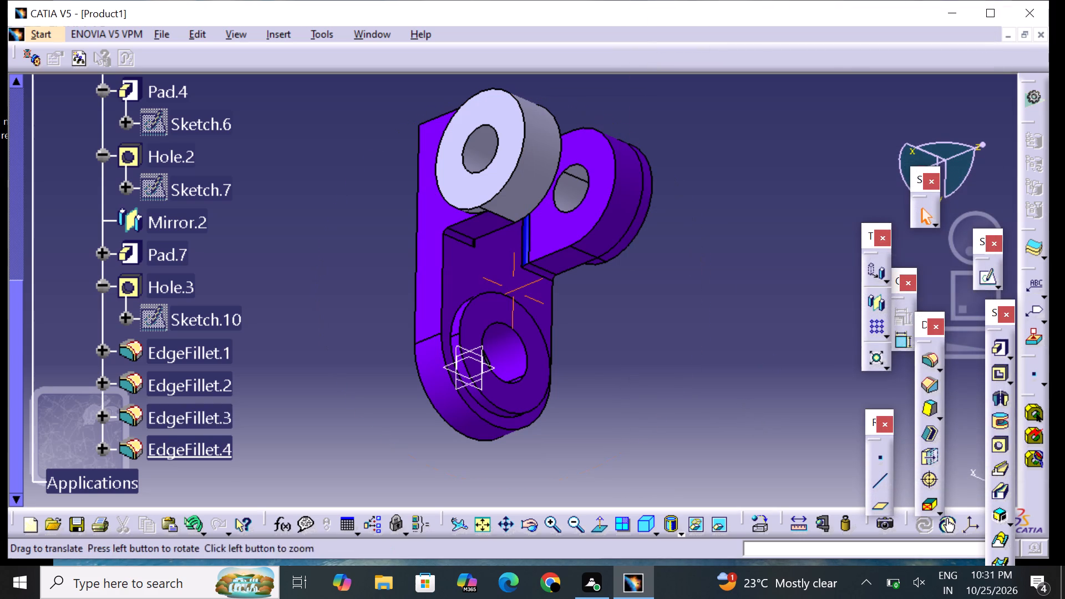
pyautogui.moveTo(721, 234); pyautogui.dragTo(565, 186, button='middle')
pyautogui.moveTo(721, 234); pyautogui.dragTo(565, 186, button='right')
pyautogui.moveTo(310, 182); pyautogui.dragTo(502, 349, button='middle')
pyautogui.moveTo(316, 195); pyautogui.dragTo(503, 349, button='right')
pyautogui.moveTo(702, 304); pyautogui.dragTo(630, 253, button='middle')
pyautogui.moveTo(702, 304); pyautogui.dragTo(630, 253, button='right')
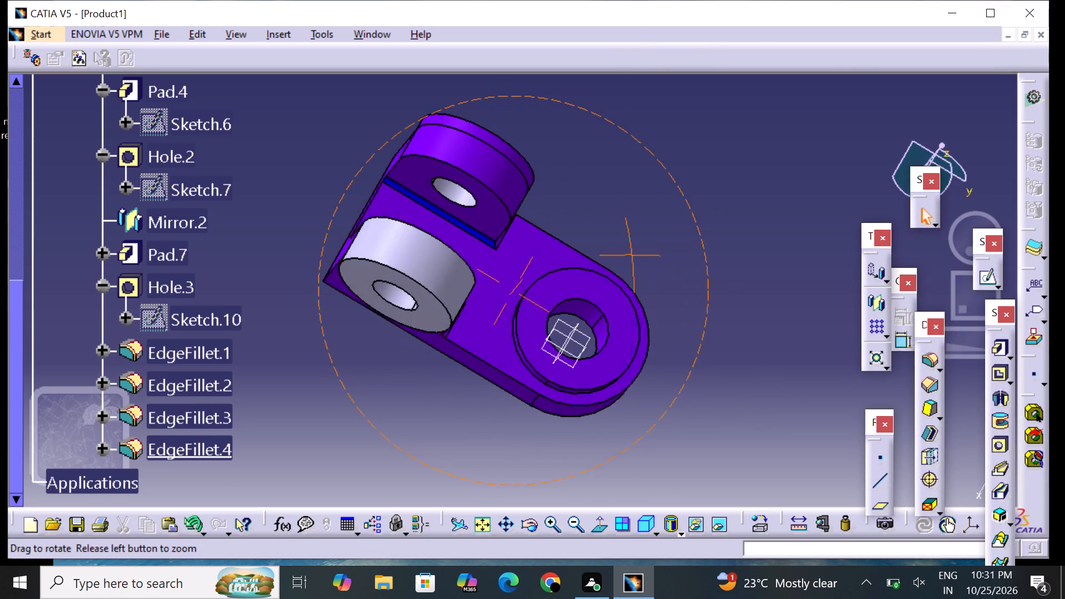
pyautogui.moveTo(630, 253); pyautogui.dragTo(617, 243, button='middle')
pyautogui.moveTo(630, 253); pyautogui.dragTo(615, 239, button='right')
pyautogui.click(438, 276)
pyautogui.rightClick(439, 276)
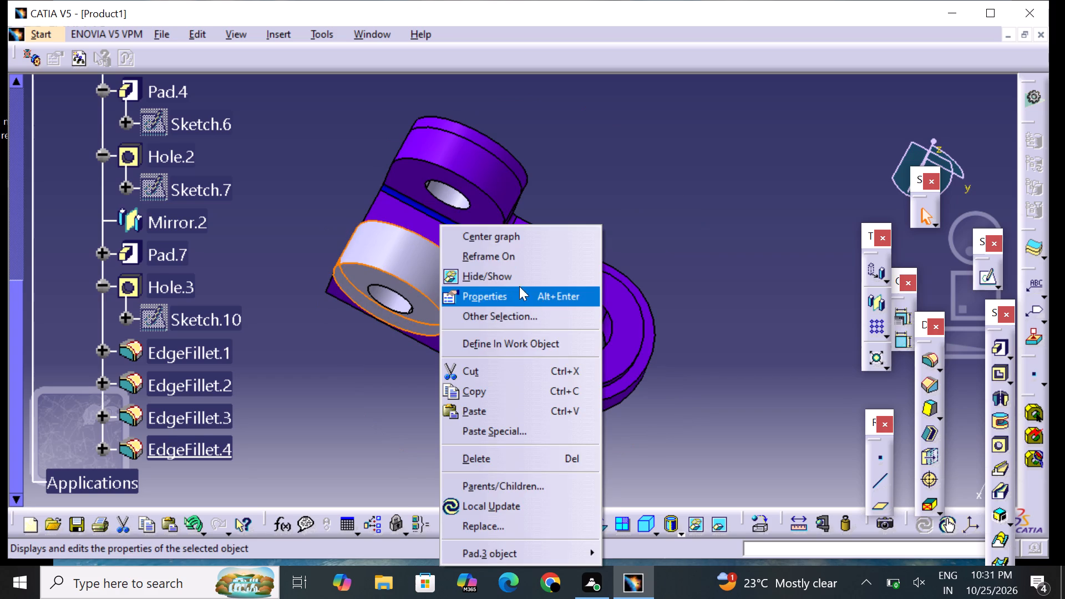
pyautogui.moveTo(519, 286); pyautogui.dragTo(519, 292)
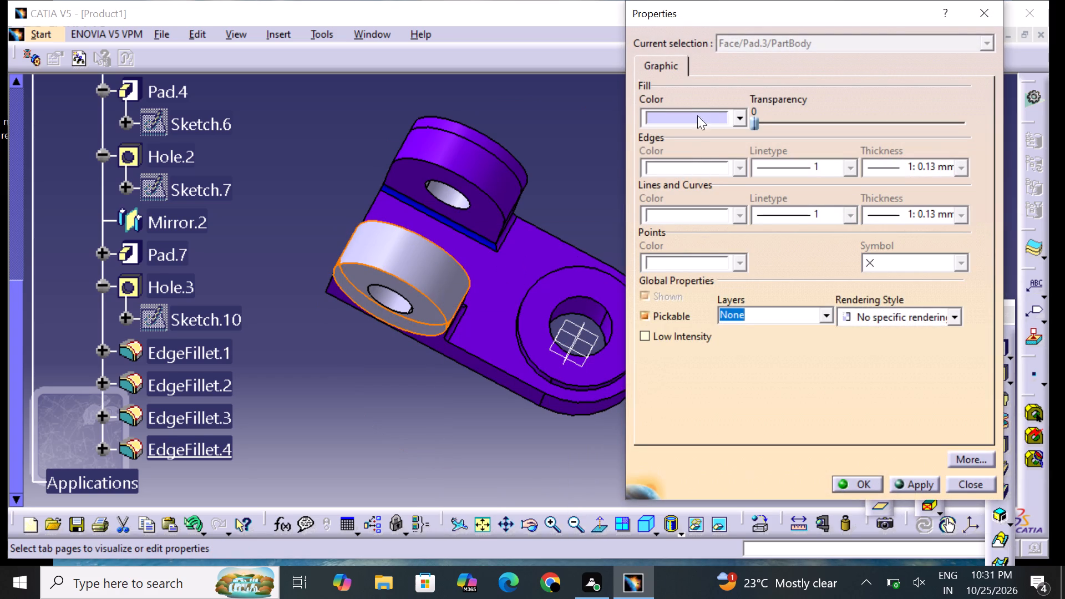
pyautogui.click(698, 111)
pyautogui.click(714, 248)
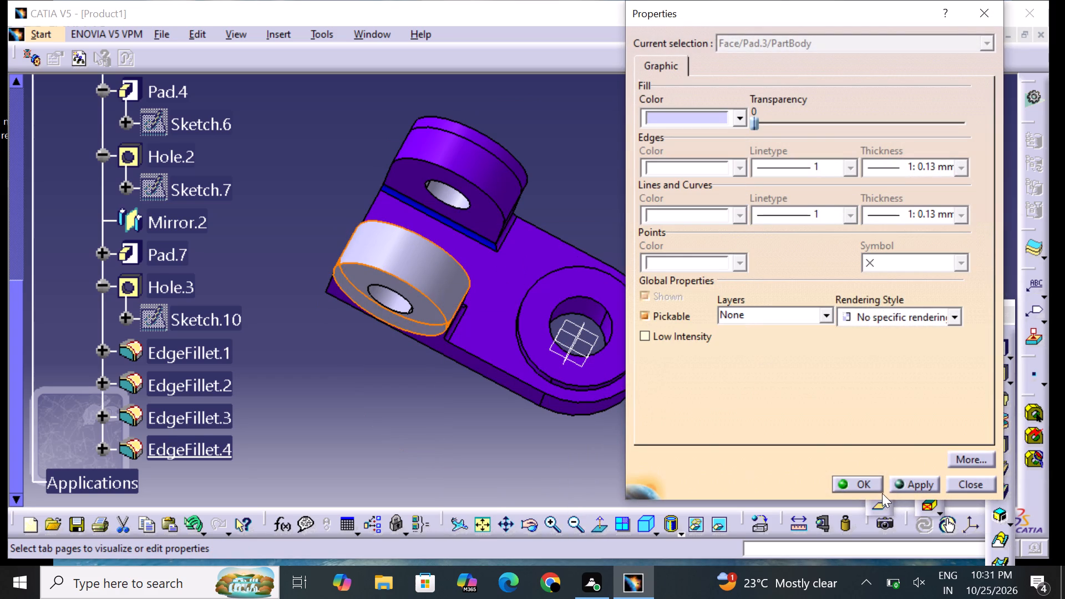
pyautogui.click(871, 488)
pyautogui.moveTo(484, 388); pyautogui.dragTo(474, 397)
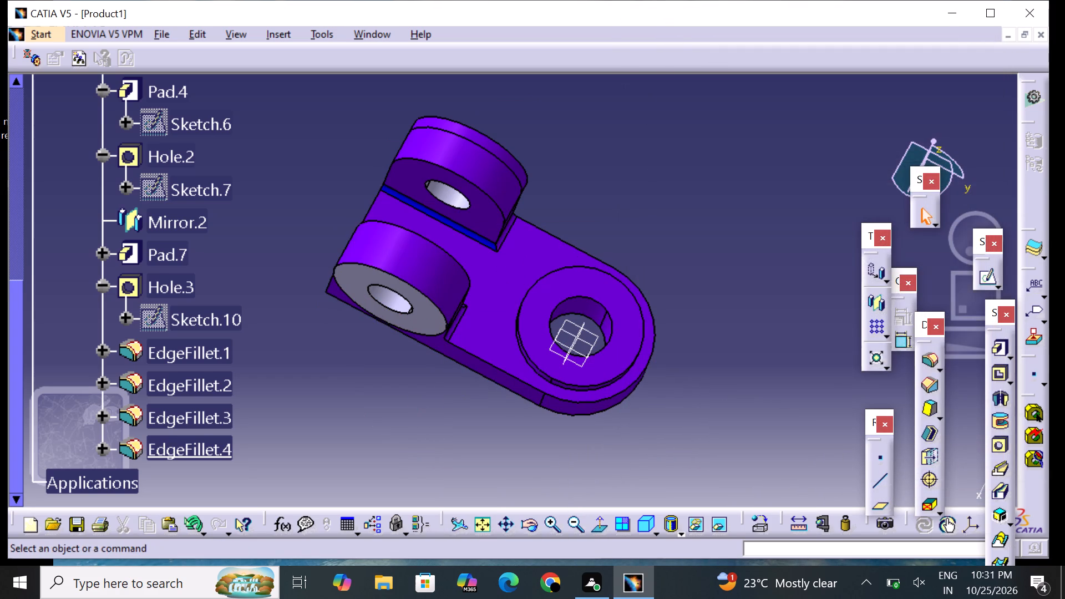
# Set the fill colour of Pad.4's flat ring-shaped end face, around the lug hole, to purple.
pyautogui.moveTo(410, 404); pyautogui.dragTo(515, 348, button='middle')
pyautogui.moveTo(410, 404); pyautogui.dragTo(515, 348, button='right')
pyautogui.click(462, 307)
pyautogui.rightClick(462, 309)
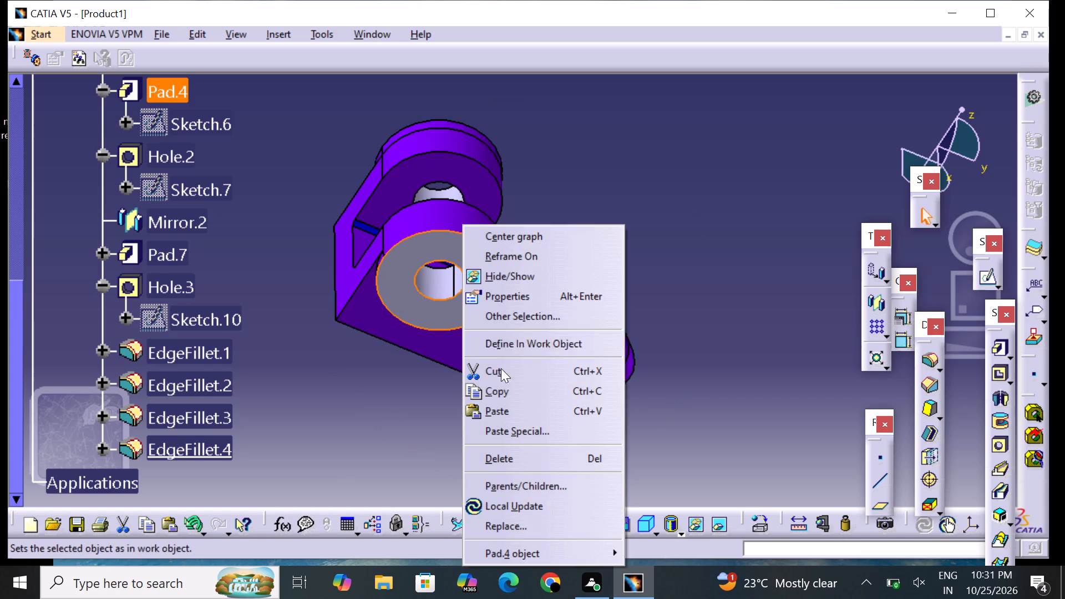
pyautogui.moveTo(524, 296); pyautogui.dragTo(524, 301)
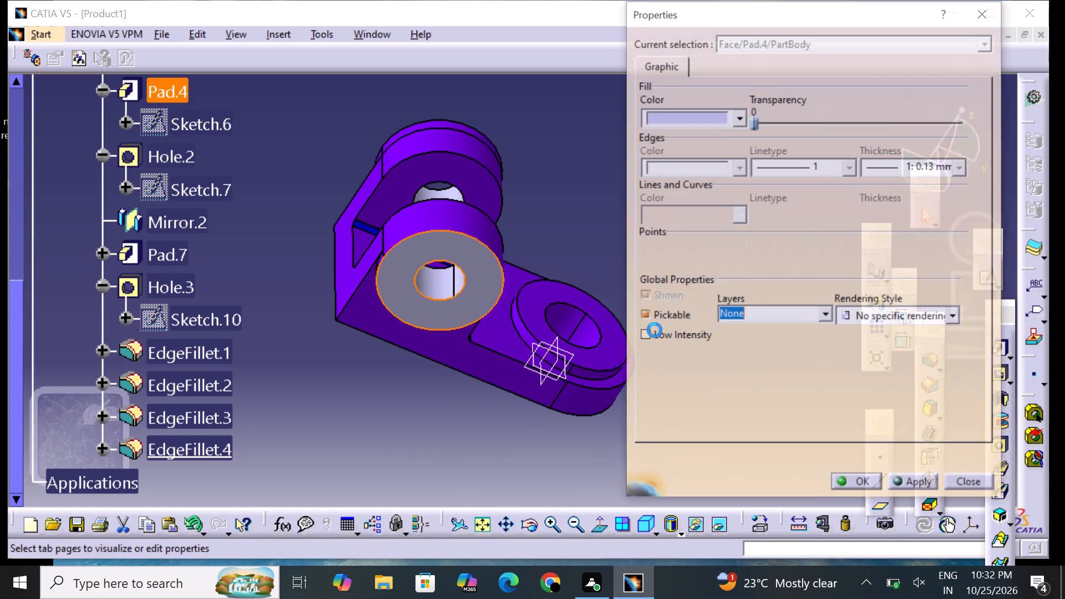
pyautogui.click(697, 123)
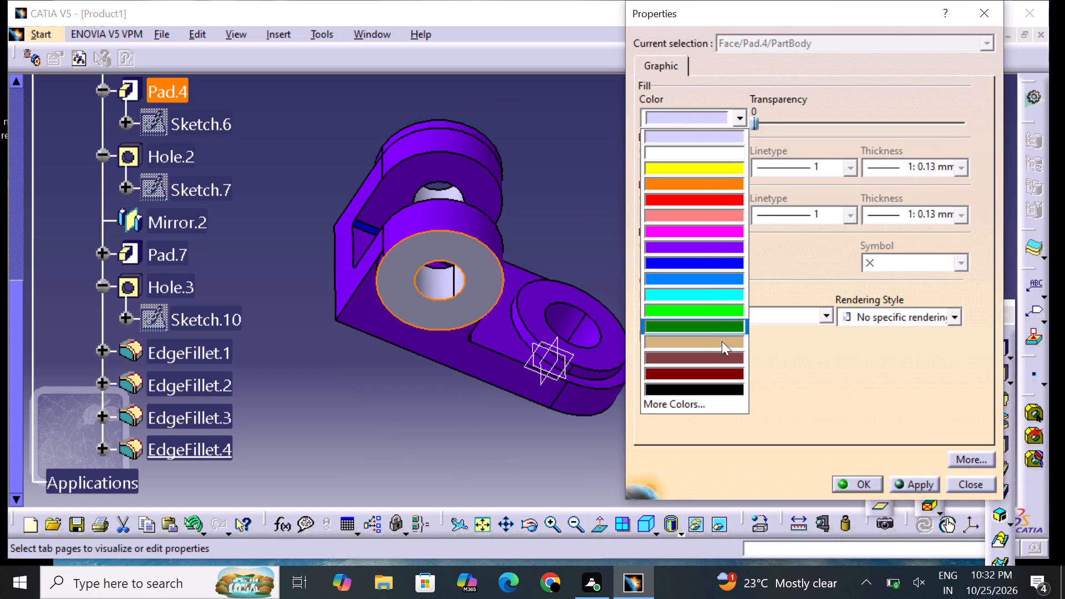
pyautogui.click(709, 246)
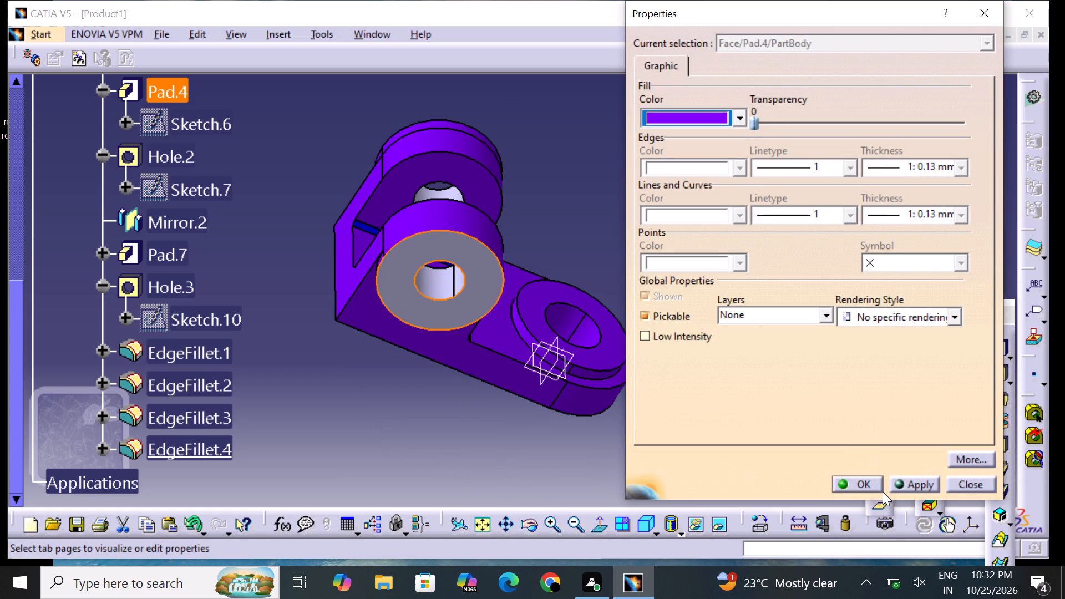
pyautogui.click(859, 486)
pyautogui.click(698, 268)
# Set the fill colour of the Hole.2 wall, inside the Pad.4 lug, to purple.
pyautogui.moveTo(707, 267); pyautogui.dragTo(640, 303, button='middle')
pyautogui.moveTo(707, 267); pyautogui.dragTo(628, 304, button='right')
pyautogui.click(386, 278)
pyautogui.rightClick(384, 277)
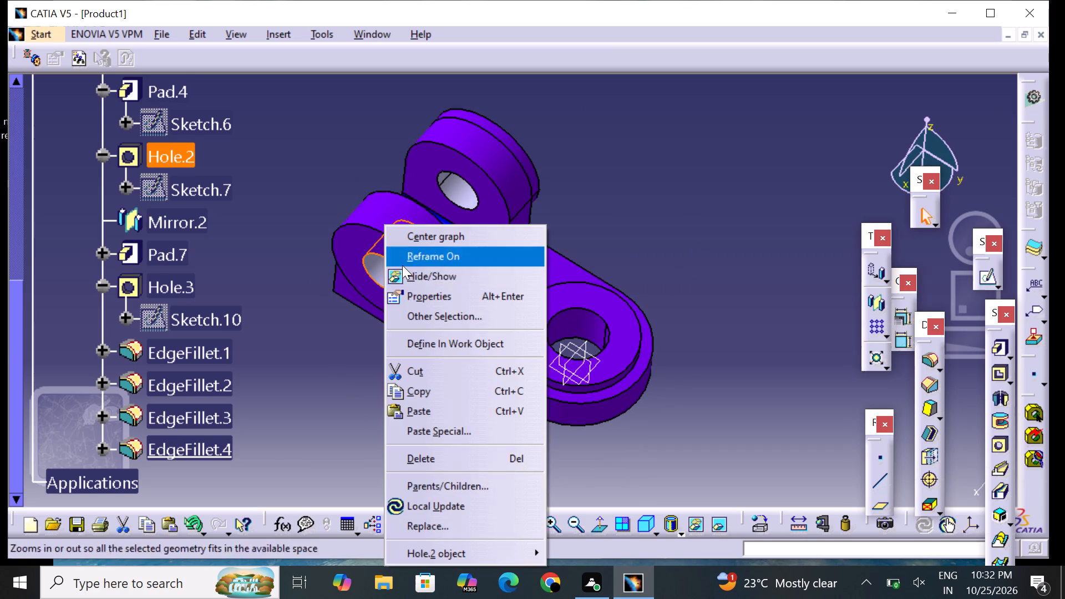
pyautogui.click(424, 297)
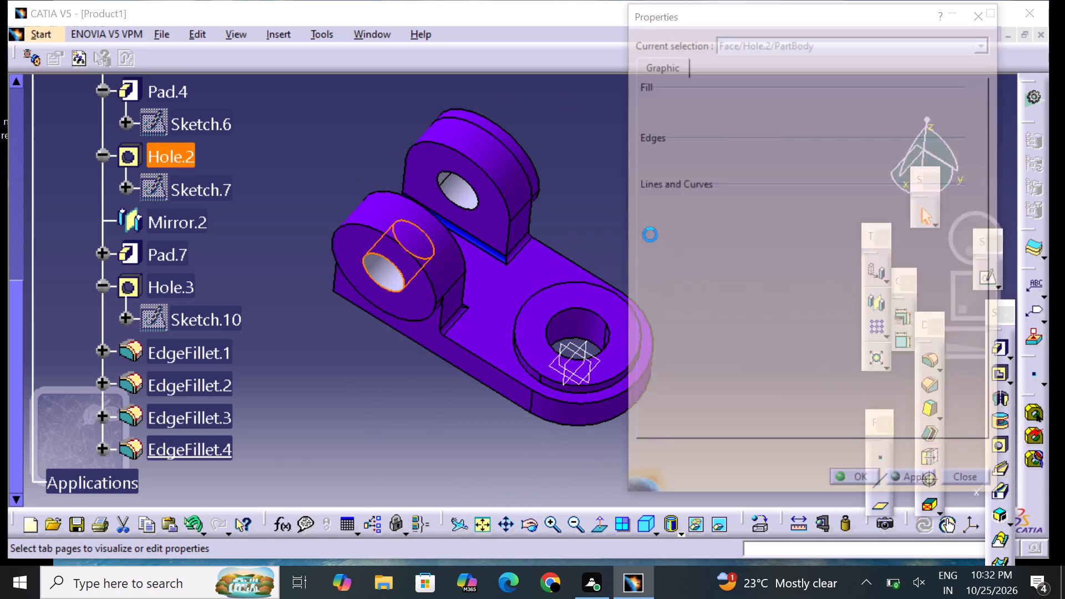
pyautogui.click(708, 120)
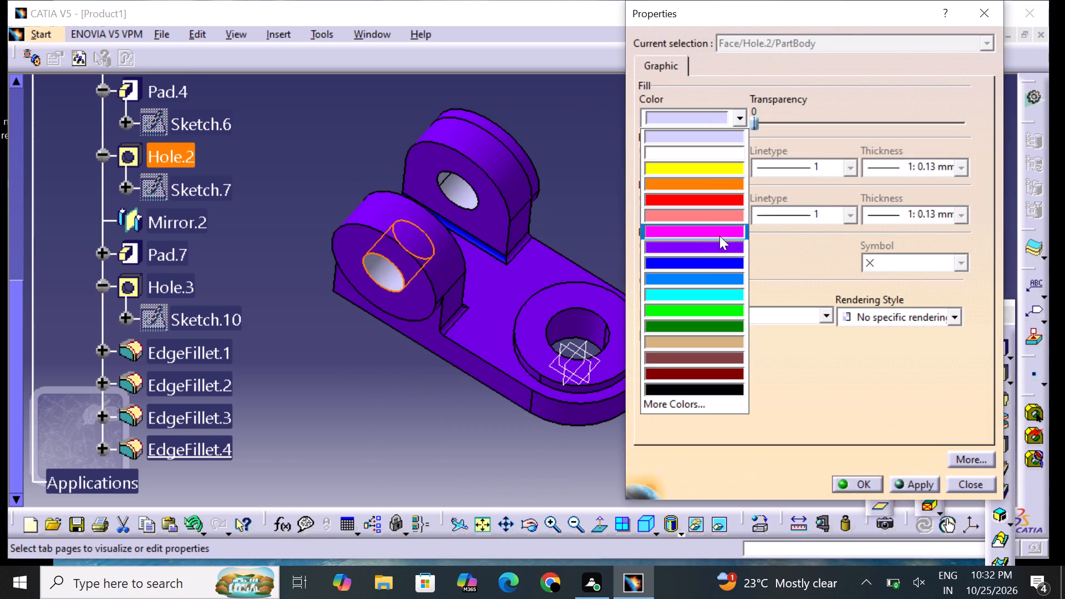
pyautogui.click(719, 245)
pyautogui.click(860, 488)
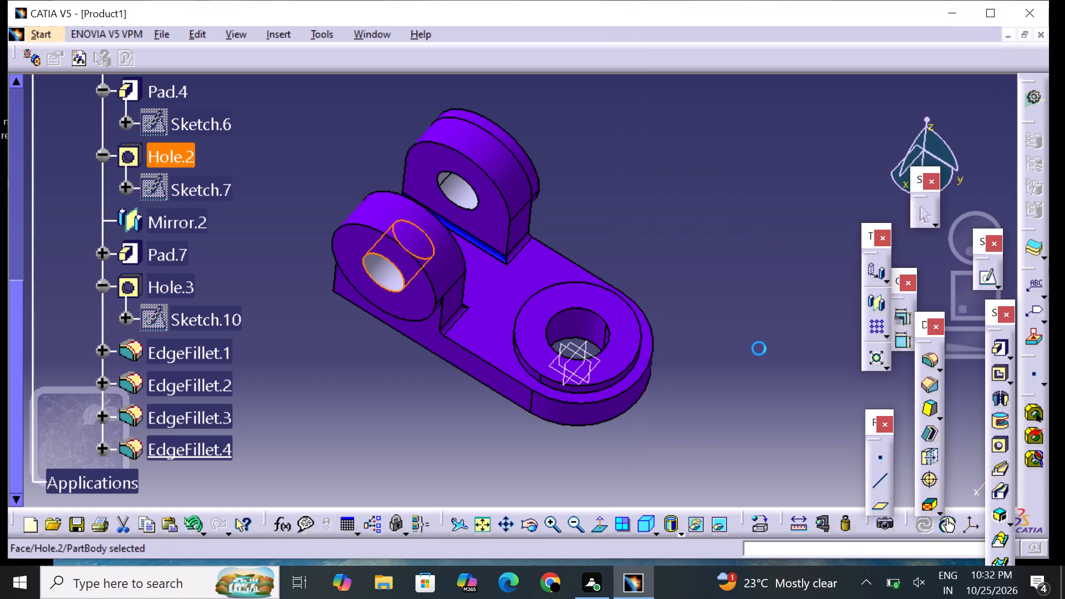
pyautogui.click(737, 305)
# Set the fill colour of the Hole.3 wall, inside the opposite lug, to purple.
pyautogui.moveTo(760, 297); pyautogui.dragTo(660, 395, button='middle')
pyautogui.moveTo(760, 297); pyautogui.dragTo(357, 402, button='right')
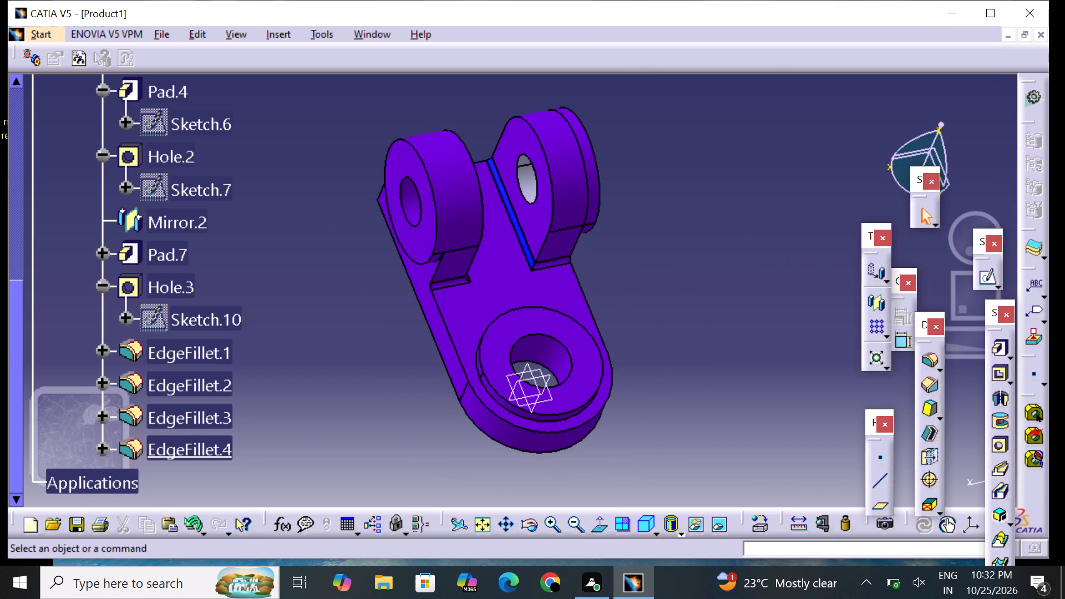
pyautogui.moveTo(773, 312); pyautogui.dragTo(666, 365, button='right')
pyautogui.moveTo(687, 298); pyautogui.dragTo(658, 328, button='middle')
pyautogui.moveTo(689, 298); pyautogui.dragTo(495, 331, button='right')
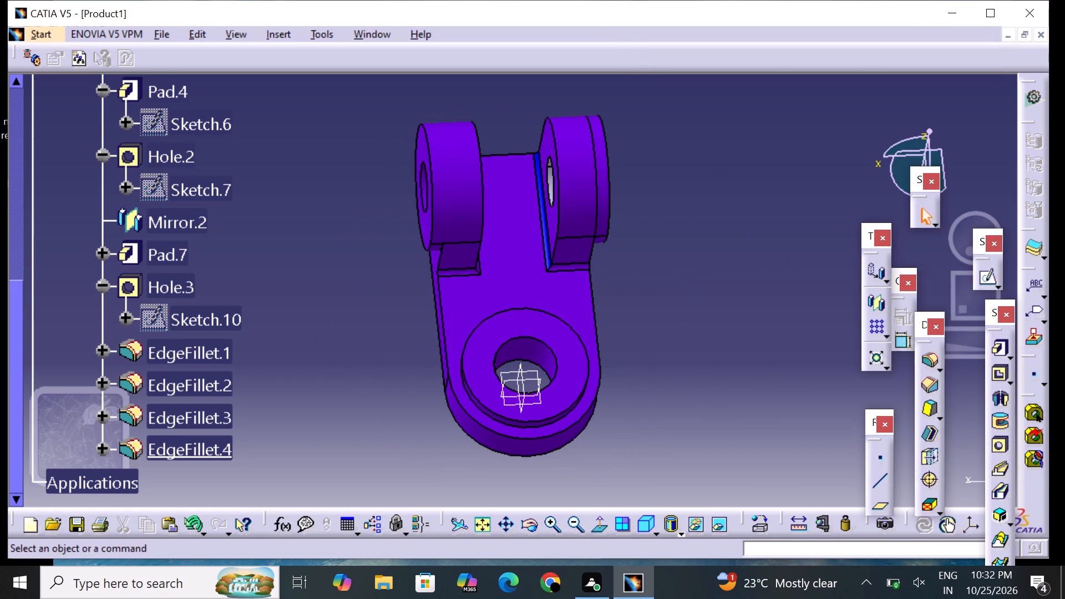
pyautogui.moveTo(823, 277); pyautogui.dragTo(584, 309, button='middle')
pyautogui.moveTo(823, 277); pyautogui.dragTo(574, 298, button='right')
pyautogui.scroll(1, 574, 292)
pyautogui.click(619, 204)
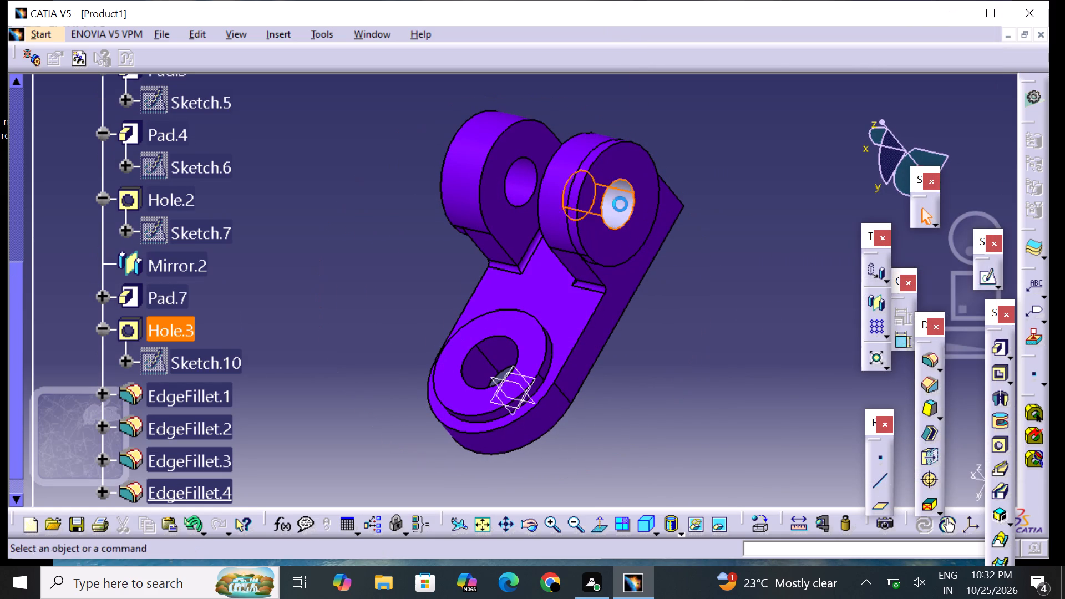
pyautogui.rightClick(622, 206)
pyautogui.click(691, 283)
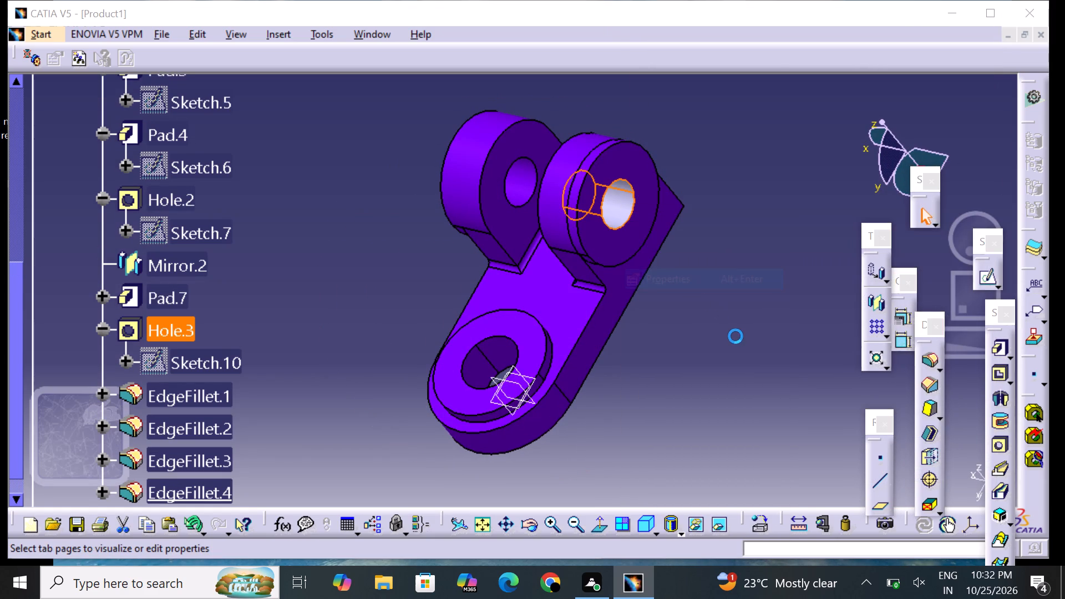
pyautogui.click(717, 111)
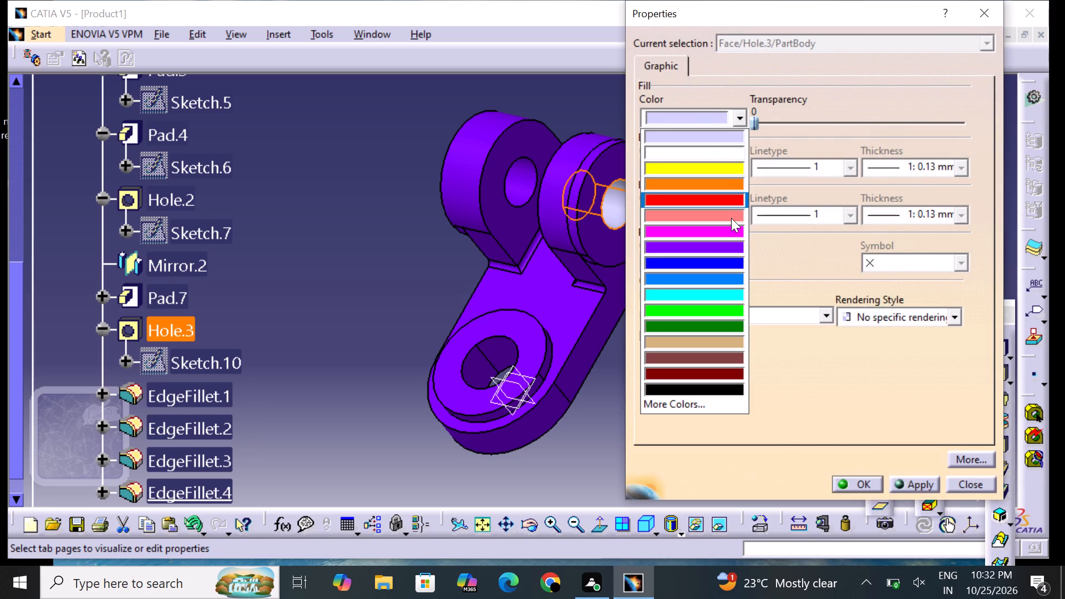
pyautogui.click(725, 249)
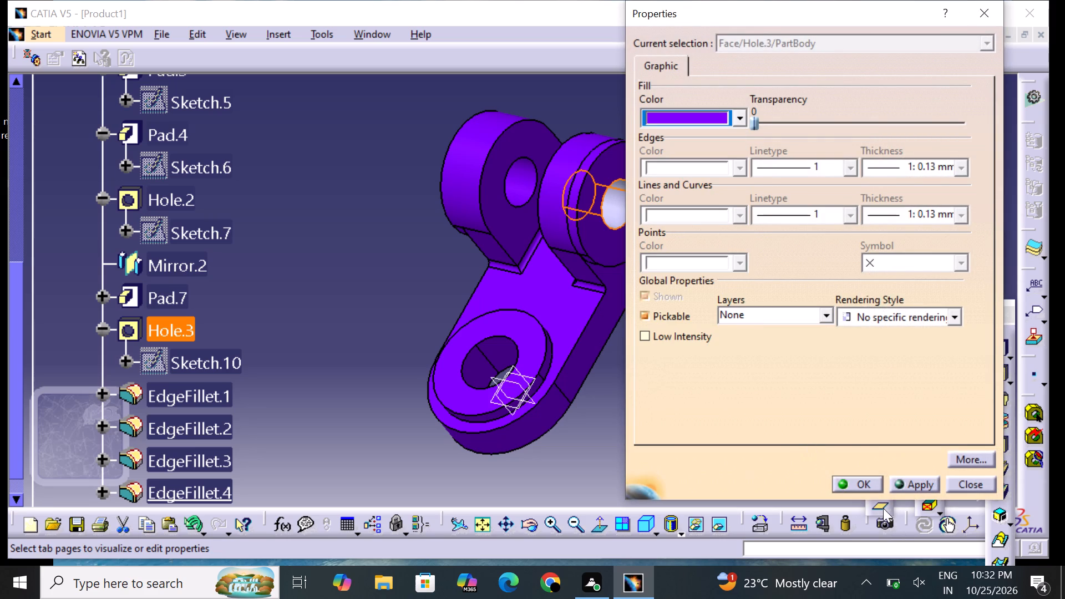
pyautogui.click(871, 483)
pyautogui.click(604, 441)
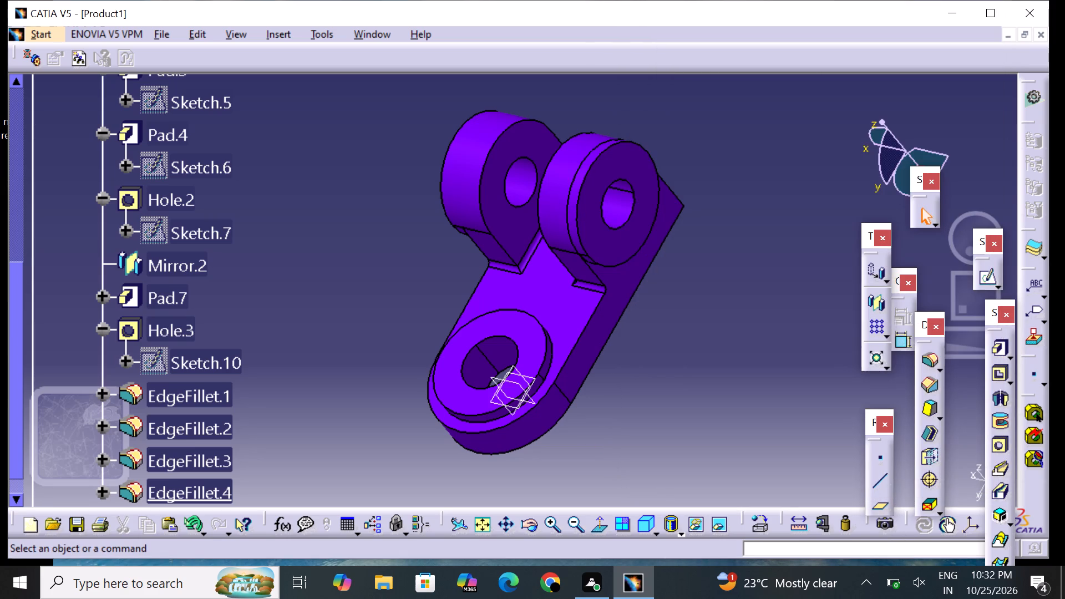
# Examine the bracket from all sides to check the colouring of its lugs, holes, boss and base.
pyautogui.moveTo(407, 230); pyautogui.dragTo(531, 227, button='middle')
pyautogui.moveTo(412, 230); pyautogui.dragTo(531, 227, button='right')
pyautogui.moveTo(611, 422); pyautogui.dragTo(612, 422, button='middle')
pyautogui.moveTo(612, 422); pyautogui.dragTo(473, 357, button='right')
pyautogui.moveTo(612, 422); pyautogui.dragTo(473, 357, button='middle')
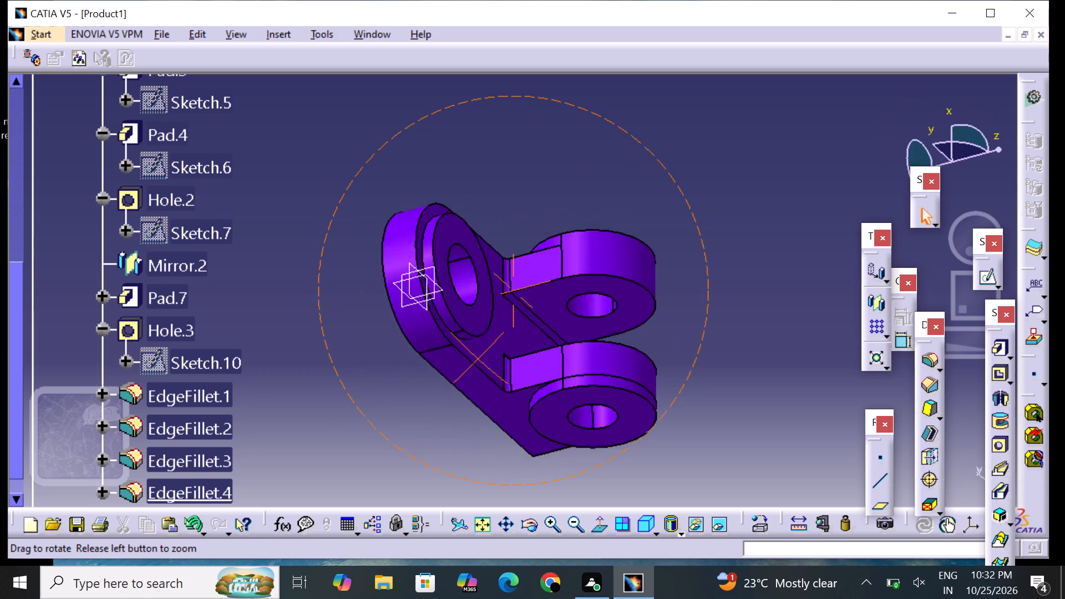
pyautogui.moveTo(473, 357); pyautogui.dragTo(468, 346, button='middle')
pyautogui.moveTo(473, 357); pyautogui.dragTo(453, 293, button='right')
pyautogui.scroll(1, 721, 349)
pyautogui.moveTo(721, 349); pyautogui.dragTo(731, 281, button='middle')
pyautogui.moveTo(724, 348); pyautogui.dragTo(693, 187, button='right')
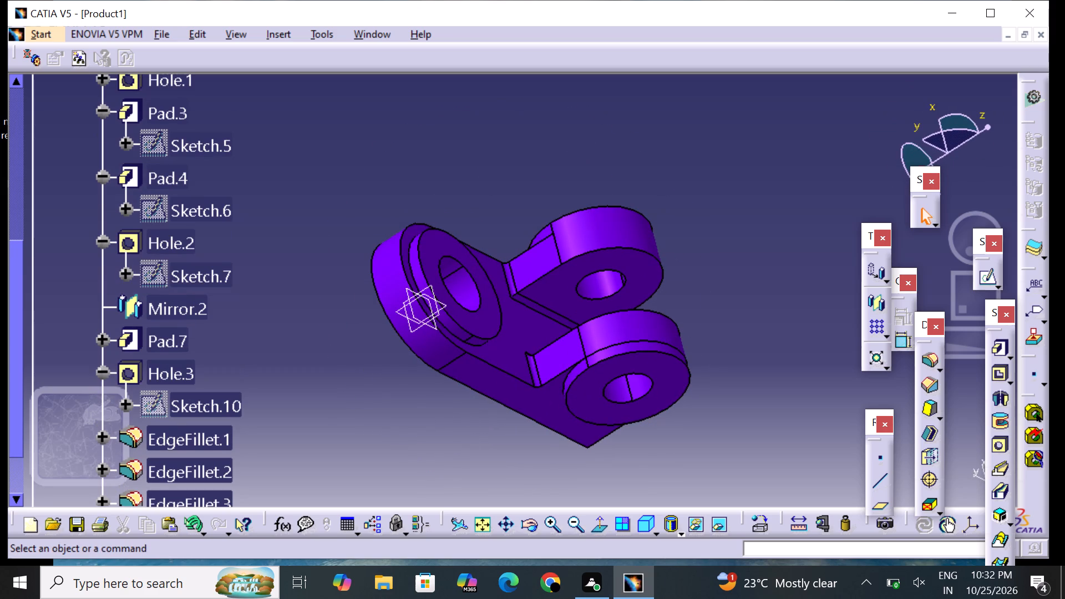
pyautogui.moveTo(711, 356); pyautogui.dragTo(721, 233, button='middle')
pyautogui.moveTo(713, 356); pyautogui.dragTo(711, 205, button='right')
pyautogui.moveTo(382, 227); pyautogui.dragTo(386, 260, button='middle')
pyautogui.moveTo(382, 229); pyautogui.dragTo(386, 260, button='right')
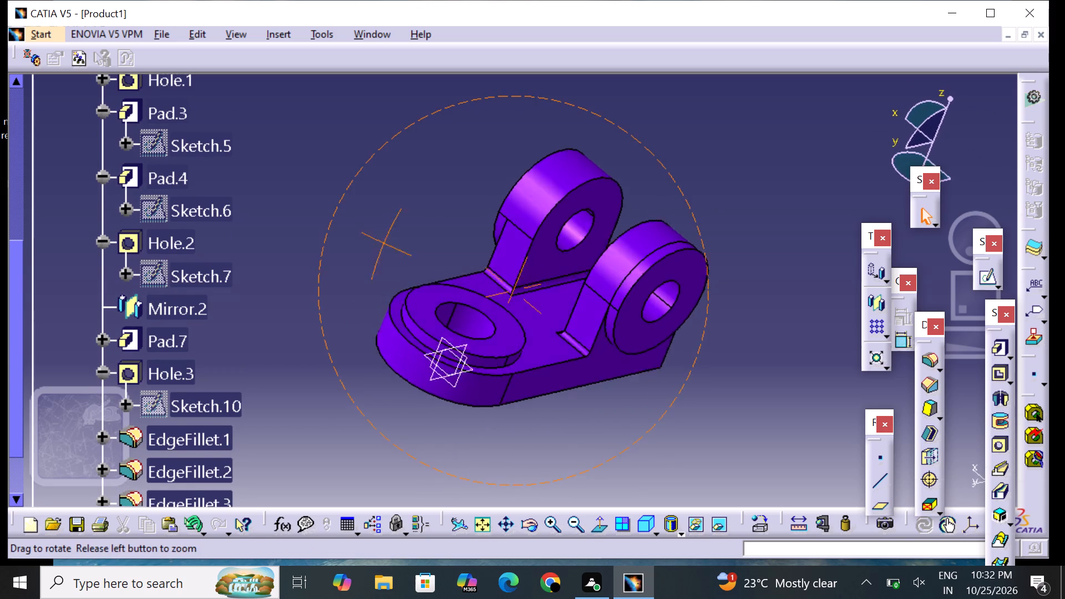
pyautogui.moveTo(386, 260); pyautogui.dragTo(419, 312, button='middle')
pyautogui.moveTo(386, 260); pyautogui.dragTo(419, 312, button='right')
pyautogui.scroll(1, 419, 312)
pyautogui.moveTo(712, 321); pyautogui.dragTo(709, 337, button='middle')
pyautogui.moveTo(714, 322); pyautogui.dragTo(709, 337, button='right')
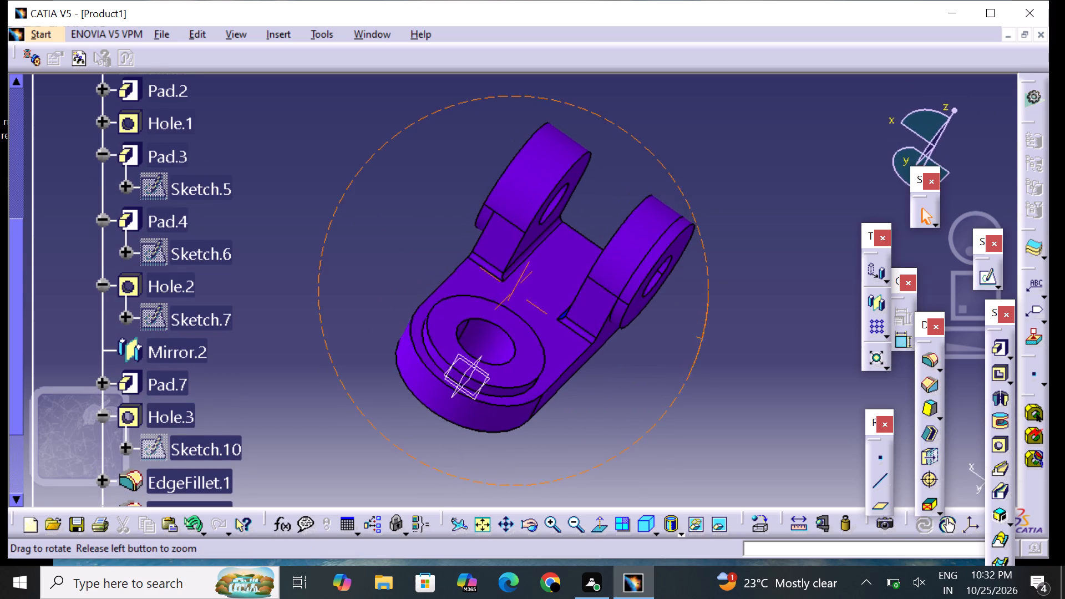
pyautogui.moveTo(709, 337); pyautogui.dragTo(661, 298, button='middle')
pyautogui.moveTo(709, 337); pyautogui.dragTo(661, 298, button='right')
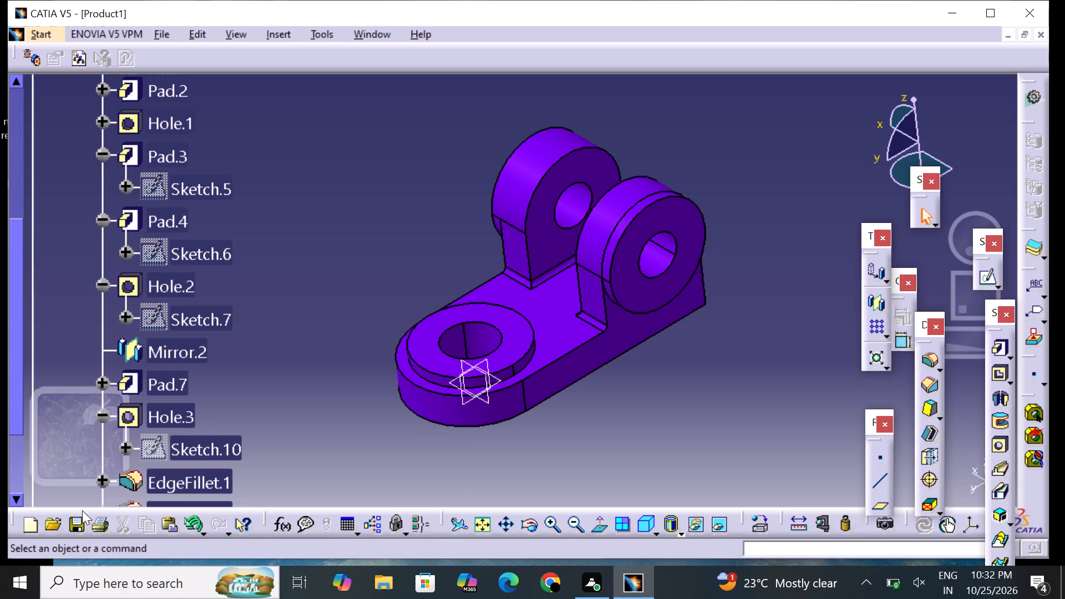
# Save the part to the Desktop as a CATPart named 3 D MODEL, accepting the update of its links in session.
pyautogui.click(69, 525)
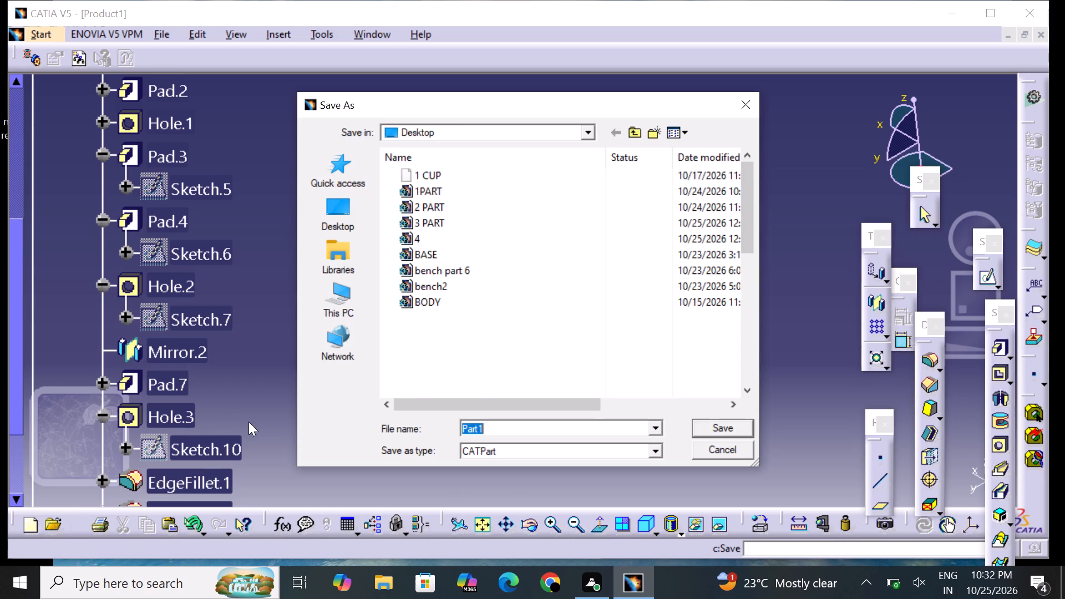
pyautogui.press('BackSpace')
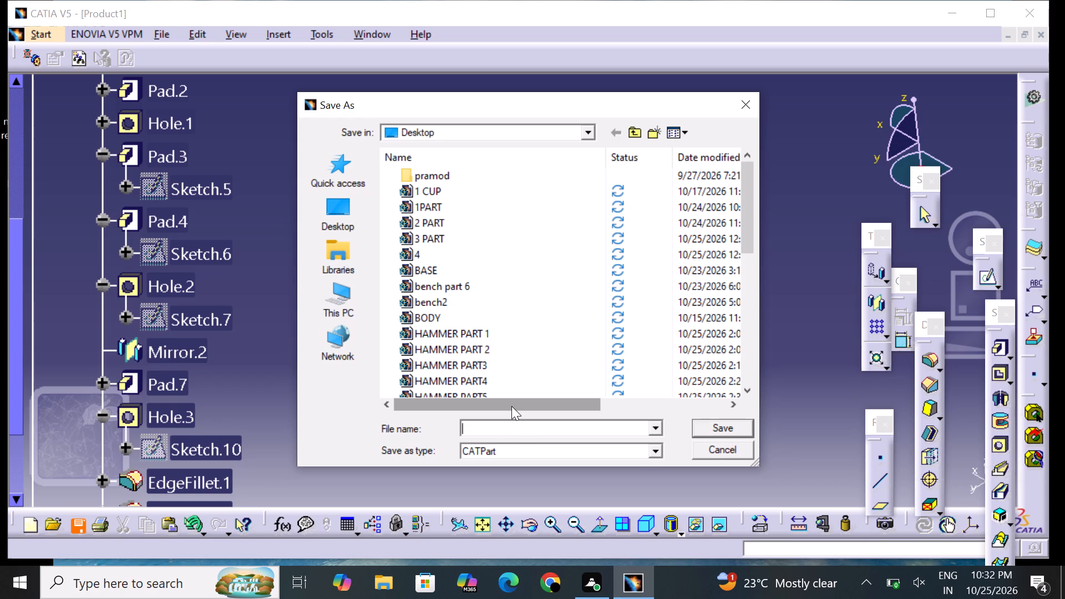
pyautogui.write('3 D')
pyautogui.press('space')
pyautogui.write('MODEL')
pyautogui.click(734, 425)
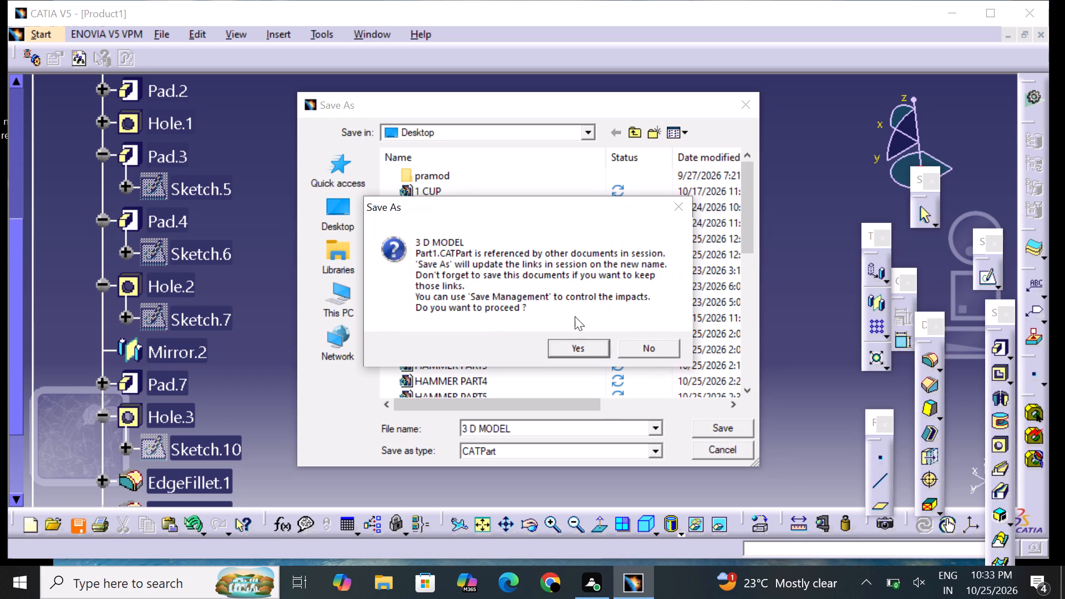
pyautogui.click(585, 351)
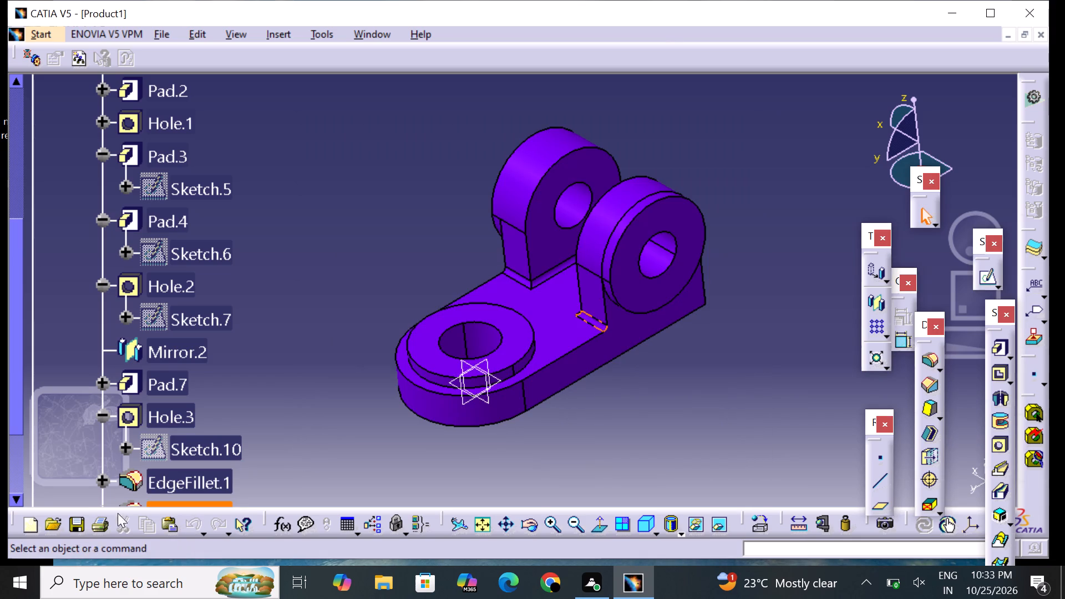
# Print the bracket view to a PDF document named 3D MODEL on the Desktop.
pyautogui.click(99, 527)
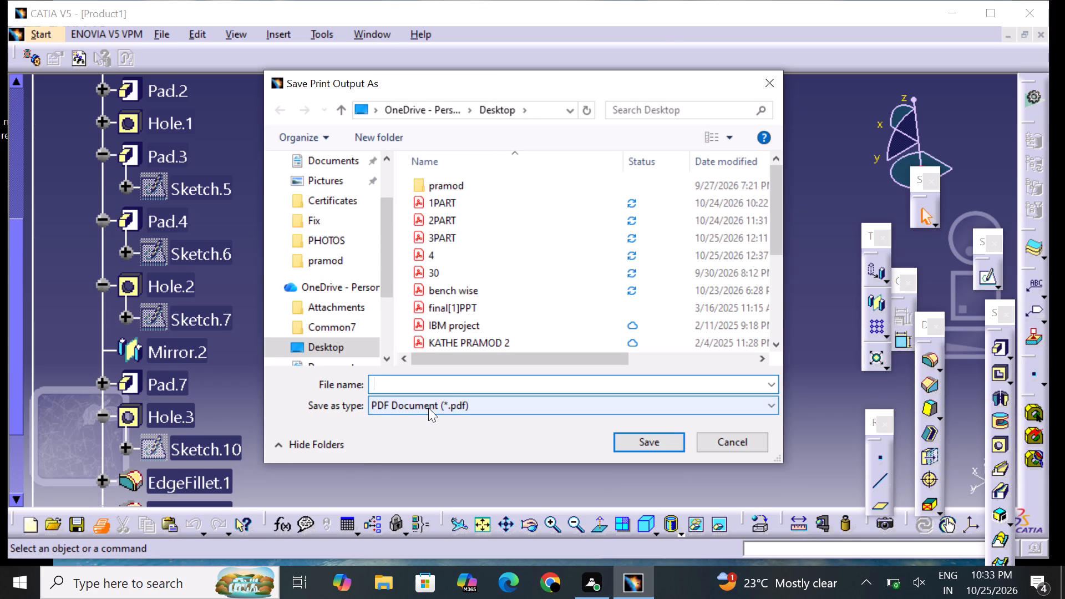
pyautogui.press('3')
pyautogui.write('D MODEL')
pyautogui.click(637, 439)
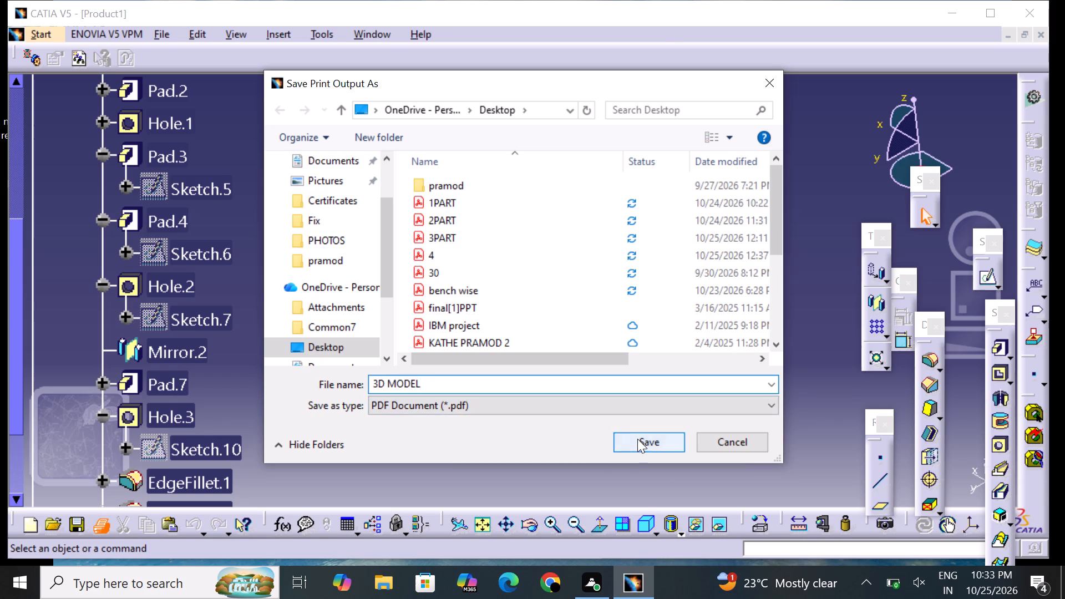